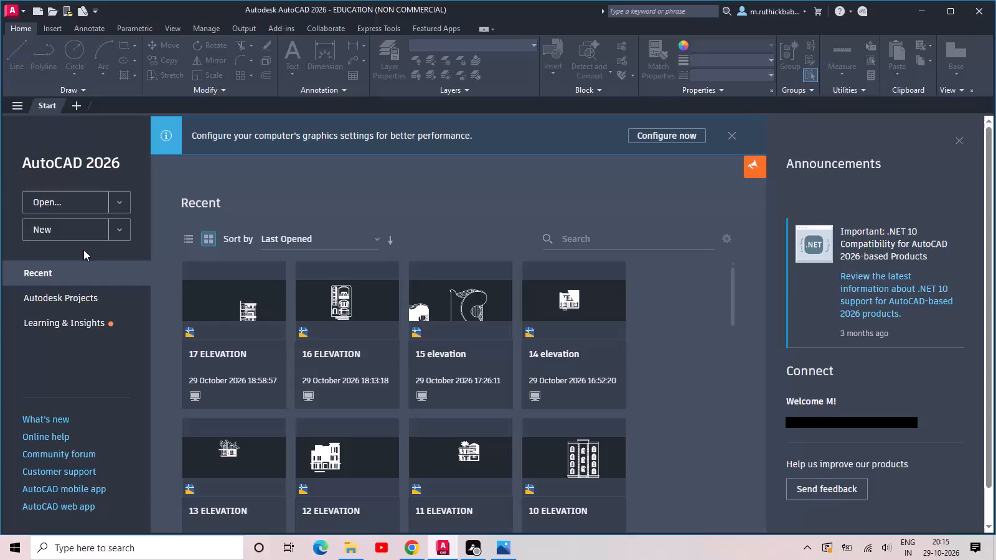
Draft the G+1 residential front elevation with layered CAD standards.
Create a new blank drawing from the start page.
{"action": "left_click", "coordinate": [67, 228]}
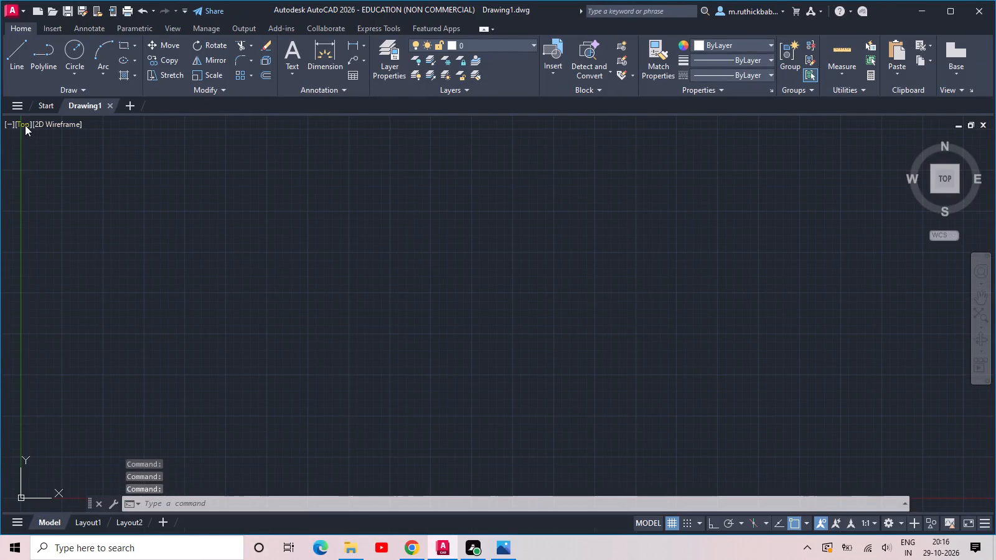
Turn on command log file recording for the drawing with LOGFILEON.
{"action": "type", "text": "log"}
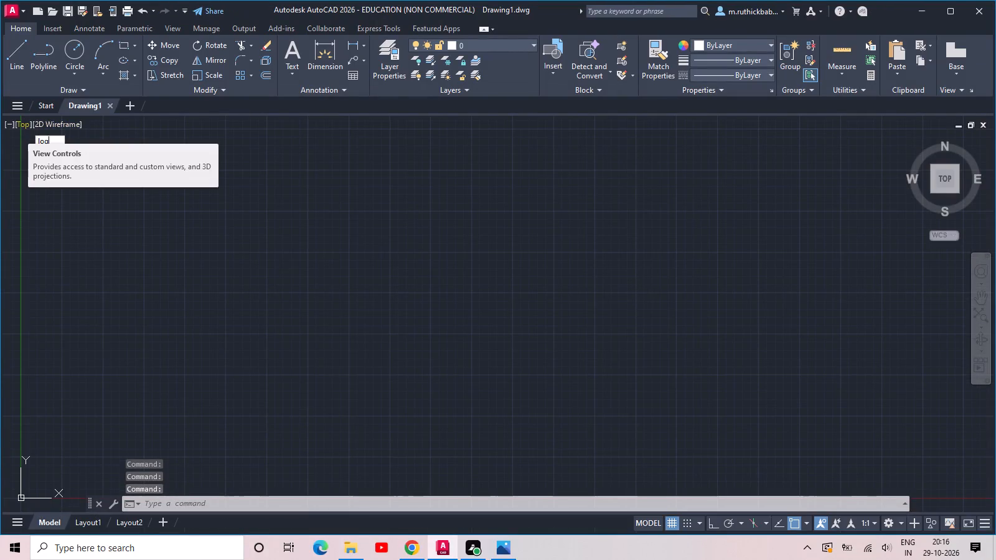
{"action": "key", "text": "Escape"}
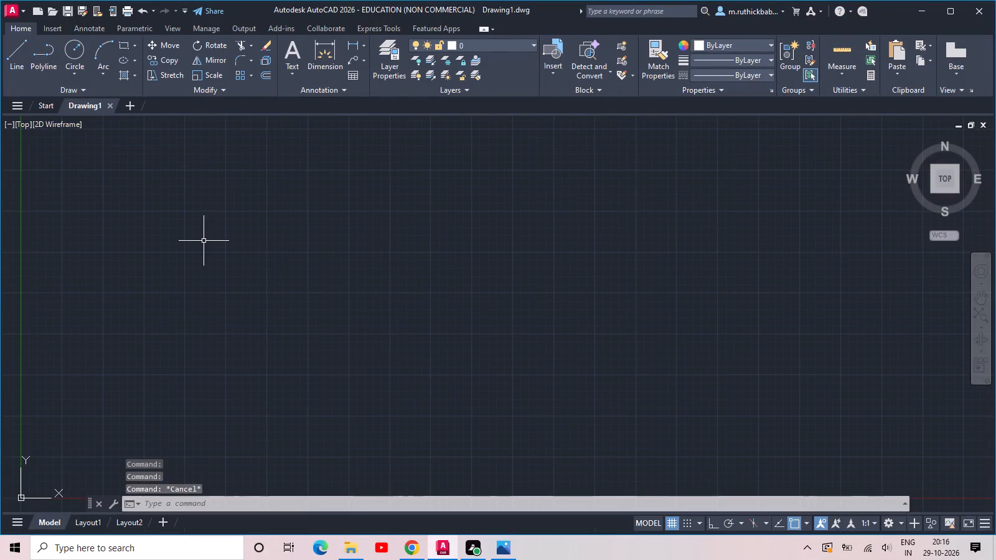
{"action": "type", "text": "log"}
{"action": "left_click", "coordinate": [278, 274]}
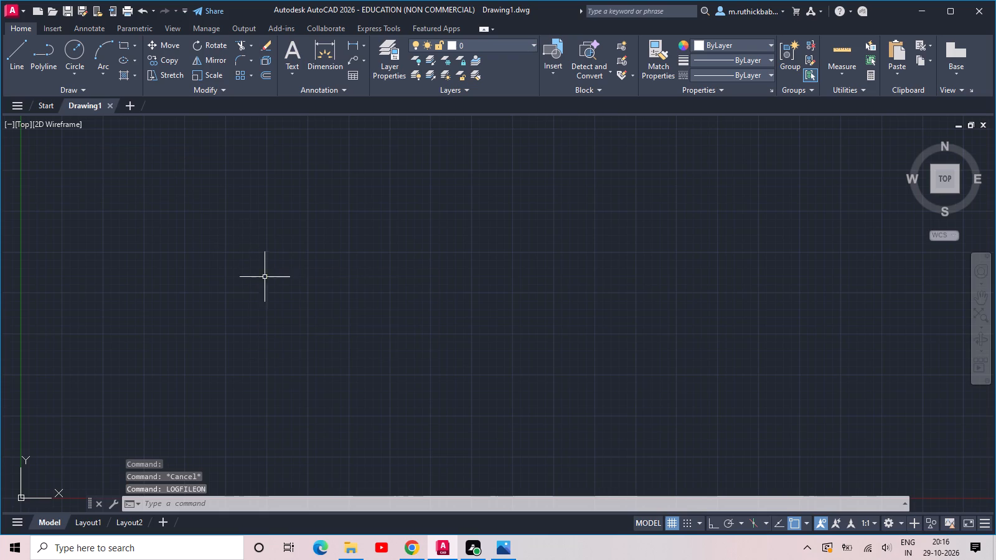
Configure the drawing units to Engineering length type with 0'-0" precision.
{"action": "type", "text": "un"}
{"action": "key", "text": "space"}
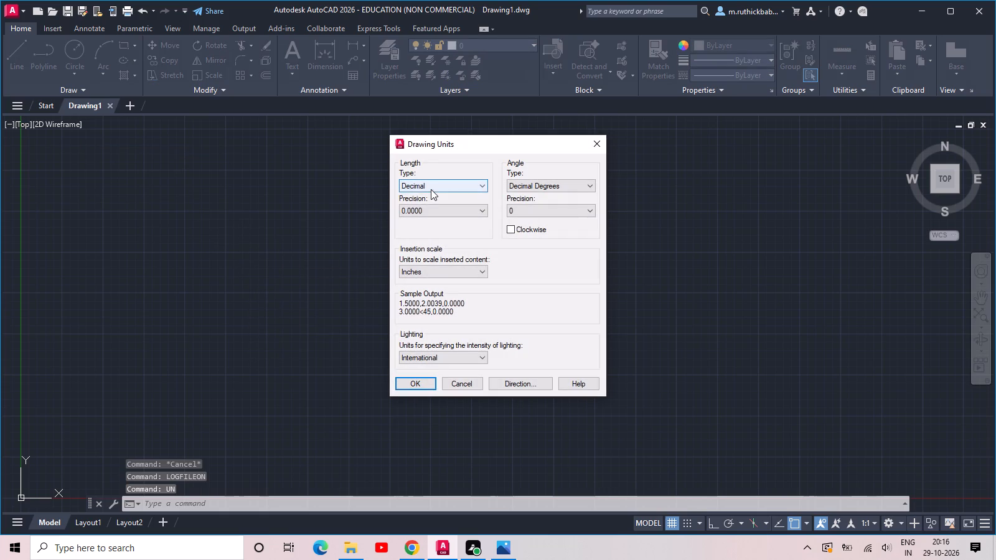
{"action": "left_click", "coordinate": [431, 189]}
{"action": "left_click", "coordinate": [426, 212]}
{"action": "left_click", "coordinate": [426, 207]}
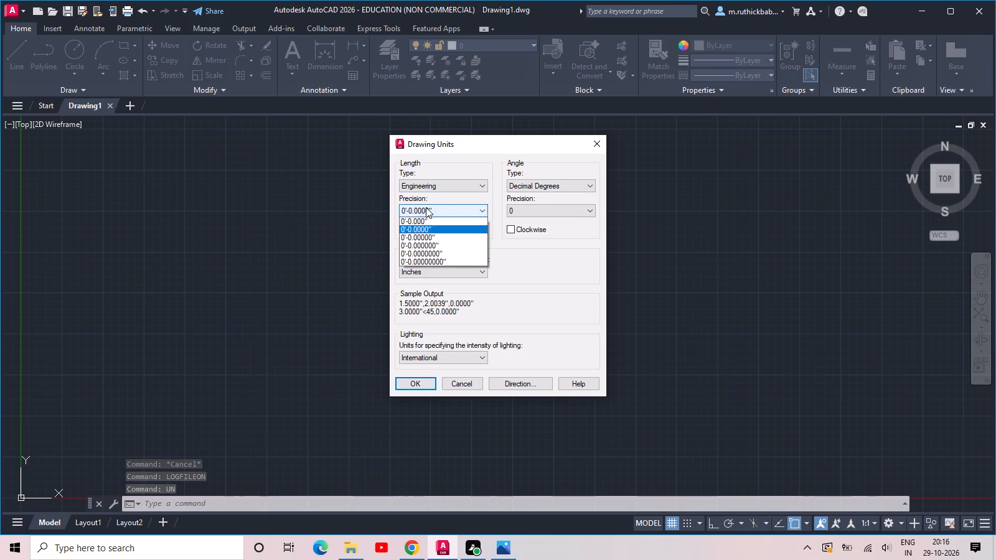
{"action": "left_click", "coordinate": [426, 220]}
{"action": "left_click", "coordinate": [407, 380]}
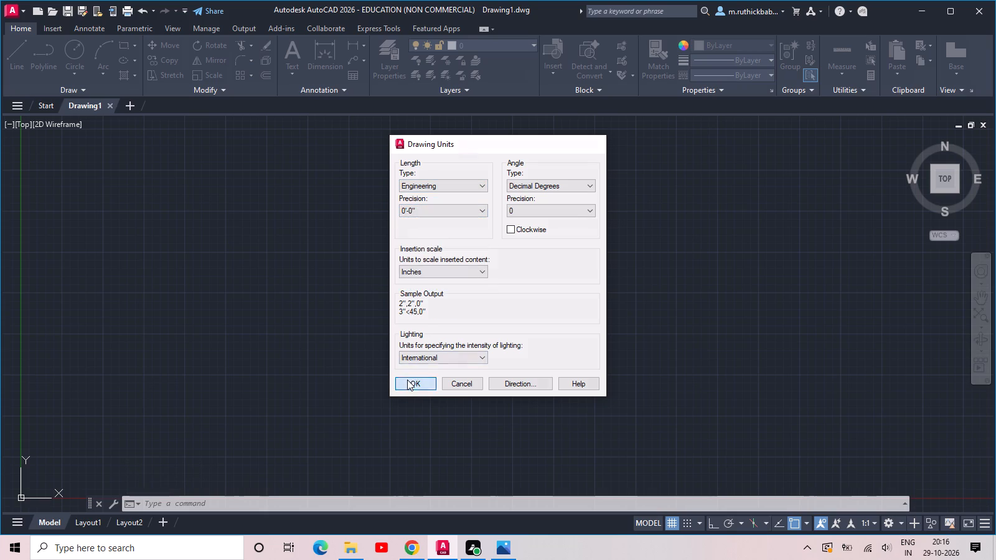
Draw a rectangle 21' wide and 10' high a little above and beside the origin.
{"action": "scroll", "coordinate": [396, 325], "scroll_direction": "down", "scroll_amount": 1}
{"action": "middle_click_drag", "start_coordinate": [395, 325], "coordinate": [327, 369]}
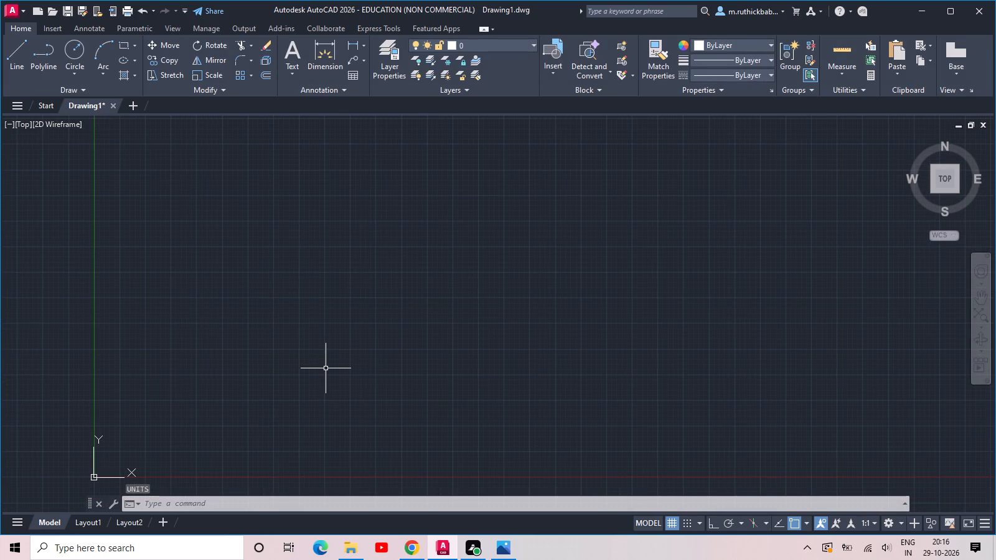
{"action": "type", "text": "re"}
{"action": "key", "text": "c"}
{"action": "key", "text": "space"}
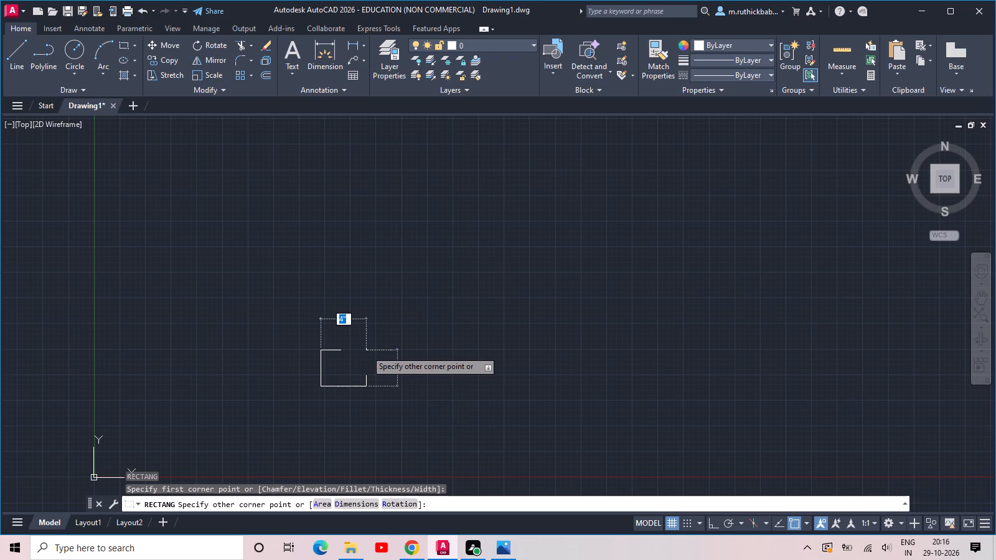
{"action": "type", "text": "21"}
{"action": "key", "text": "apostrophe"}
{"action": "key", "text": "Tab"}
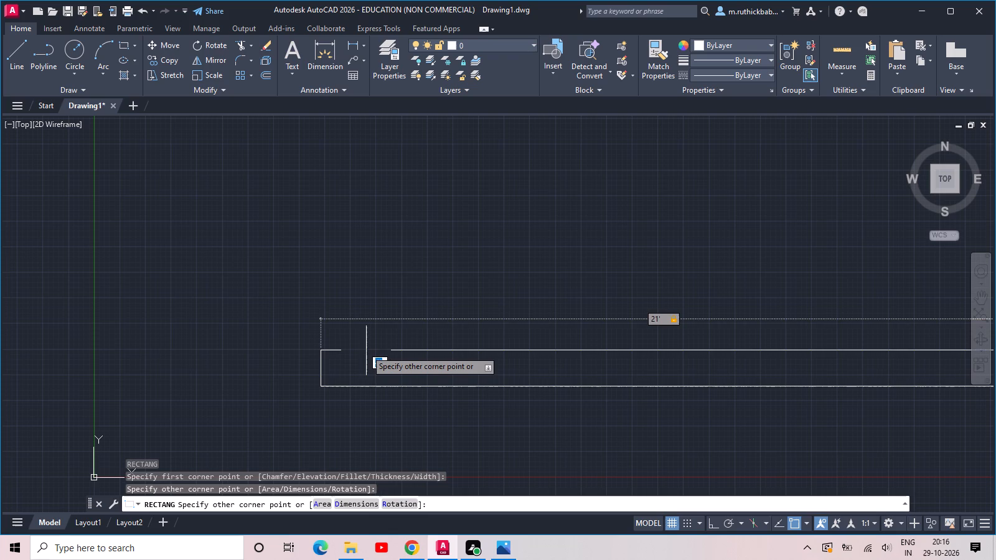
{"action": "key", "text": "1"}
{"action": "key", "text": "0"}
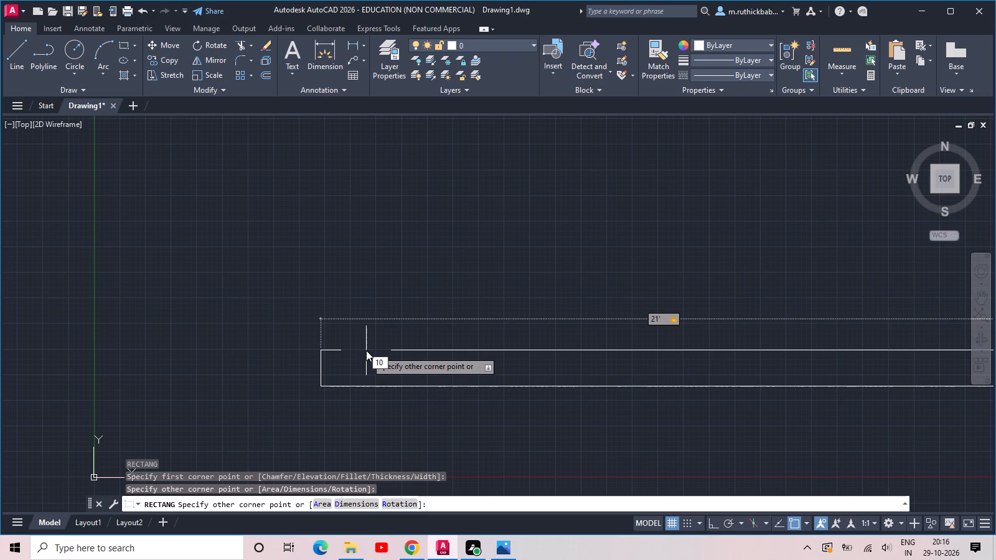
{"action": "key", "text": "apostrophe"}
{"action": "key", "text": "Return"}
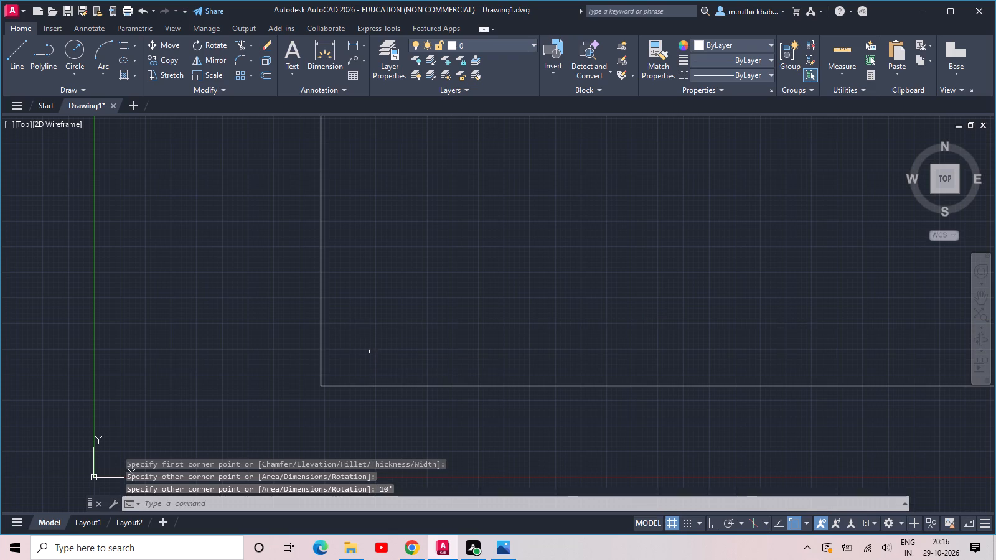
Explode the 21' by 10' rectangle into separate lines.
{"action": "scroll", "coordinate": [374, 352], "scroll_direction": "down", "scroll_amount": 5}
{"action": "middle_click_drag", "start_coordinate": [479, 361], "coordinate": [381, 343]}
{"action": "scroll", "coordinate": [434, 317], "scroll_direction": "up", "scroll_amount": 1}
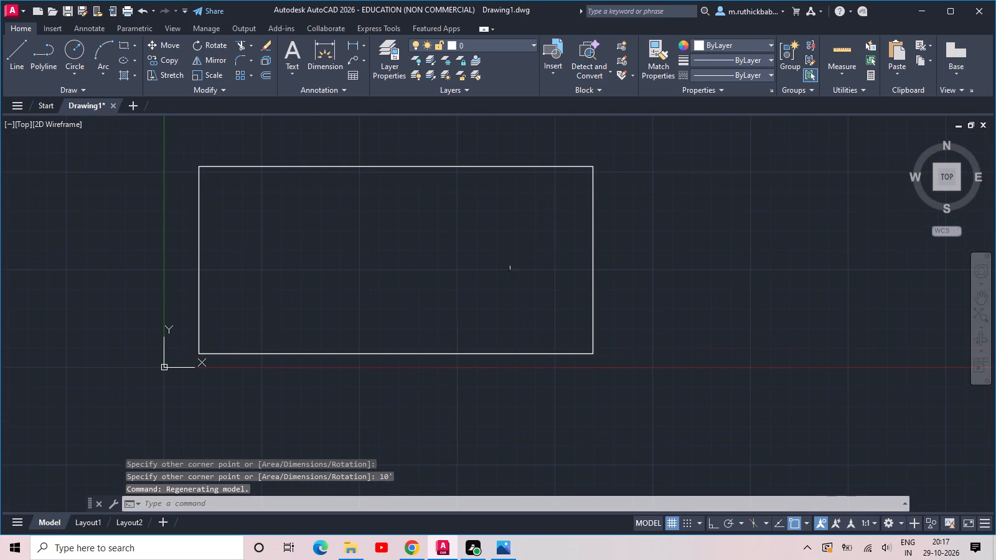
{"action": "left_click", "coordinate": [611, 163]}
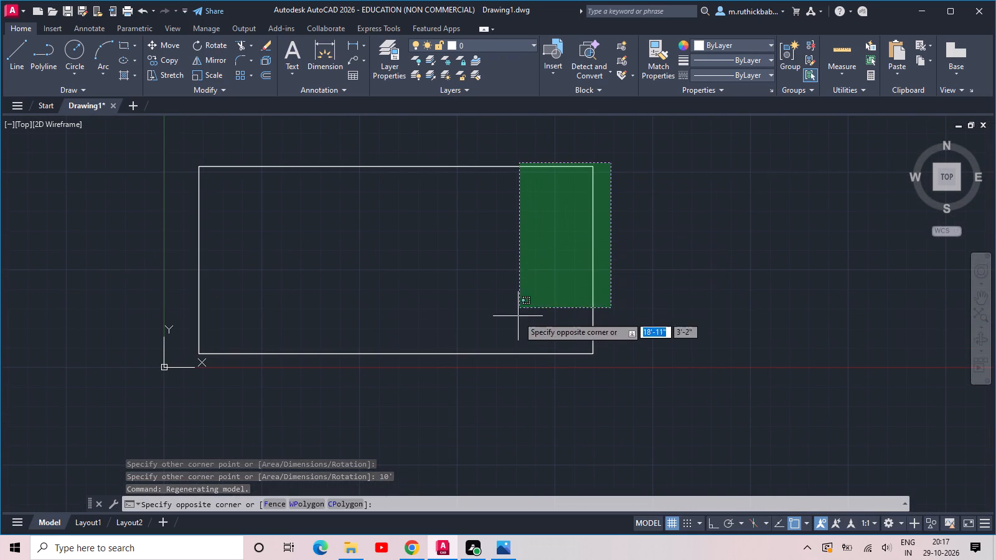
{"action": "left_click", "coordinate": [483, 381]}
{"action": "type", "text": "x"}
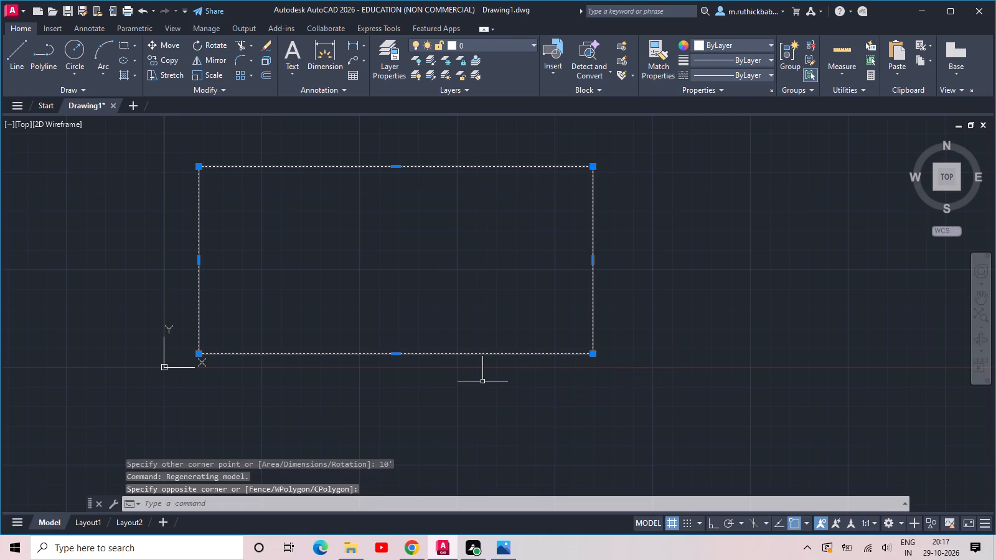
{"action": "key", "text": "space"}
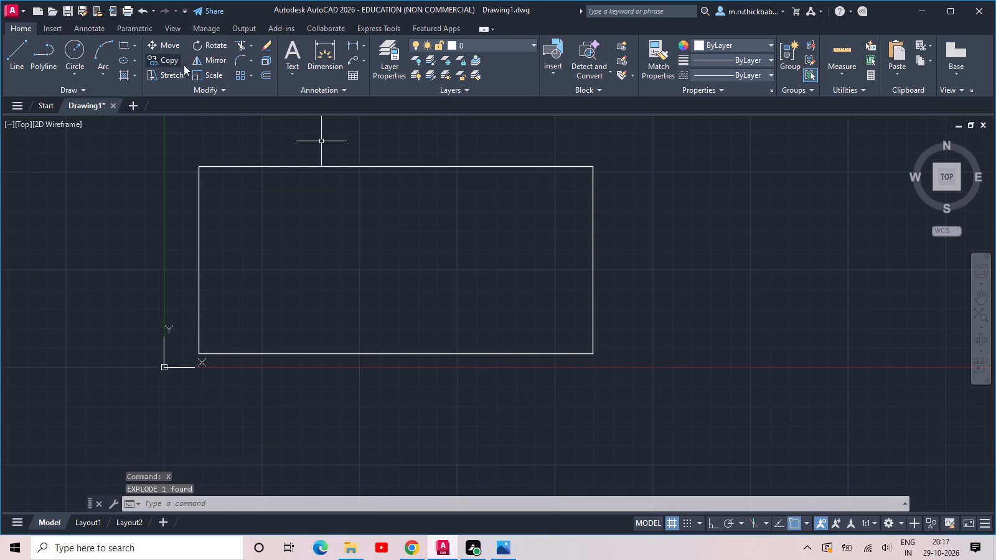
Offset the rectangle's left edge 9' inward to make a vertical dividing line.
{"action": "left_click", "coordinate": [260, 75]}
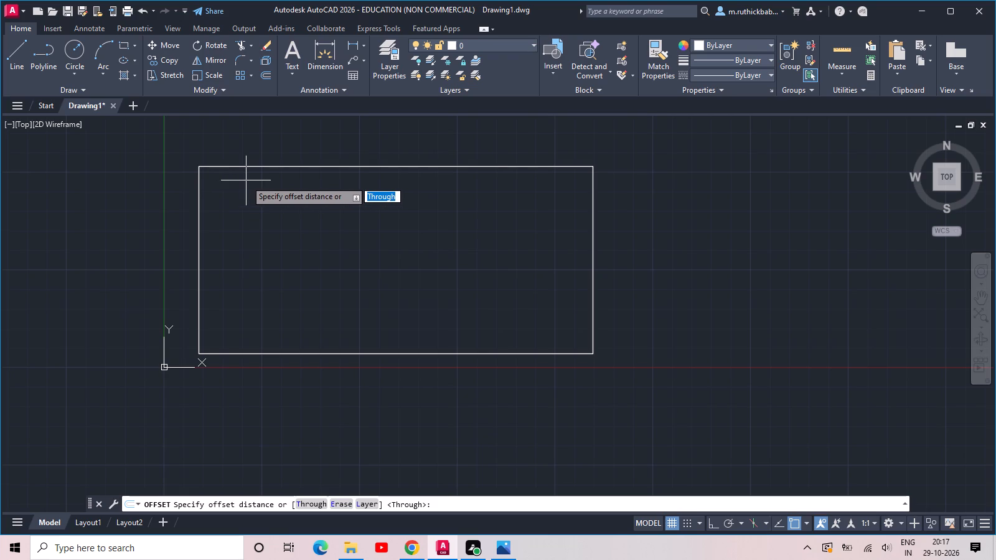
{"action": "key", "text": "1"}
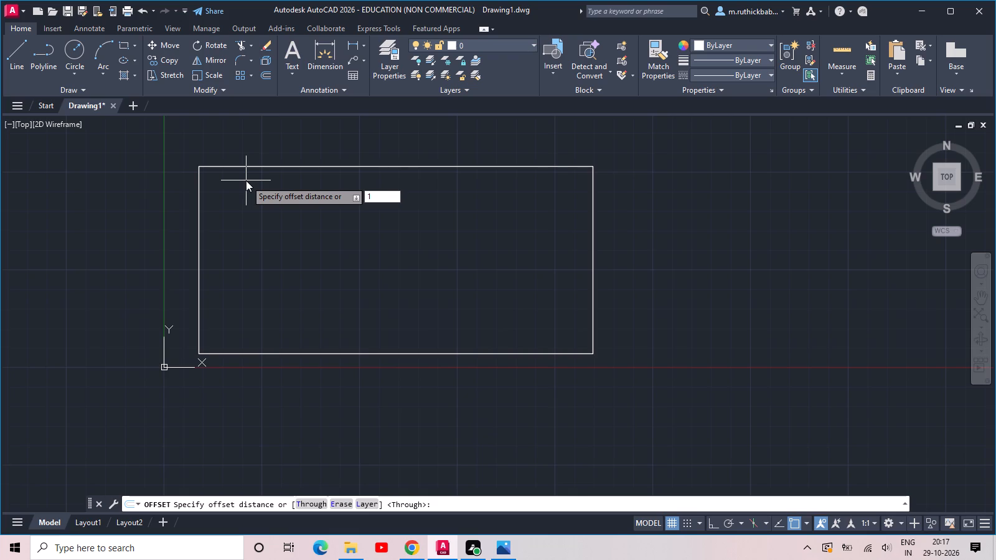
{"action": "key", "text": "BackSpace"}
{"action": "key", "text": "8"}
{"action": "key", "text": "apostrophe"}
{"action": "key", "text": "Return"}
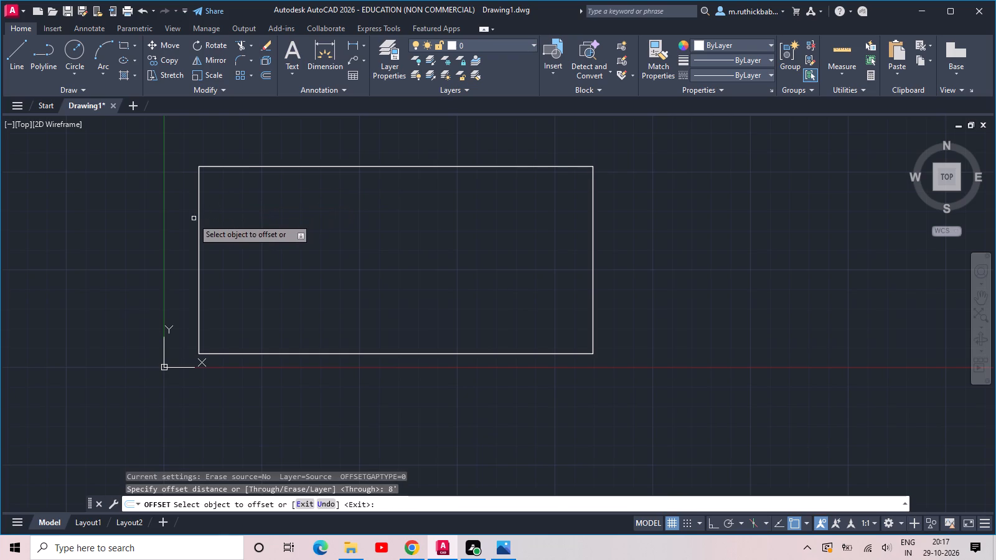
{"action": "left_click", "coordinate": [199, 234]}
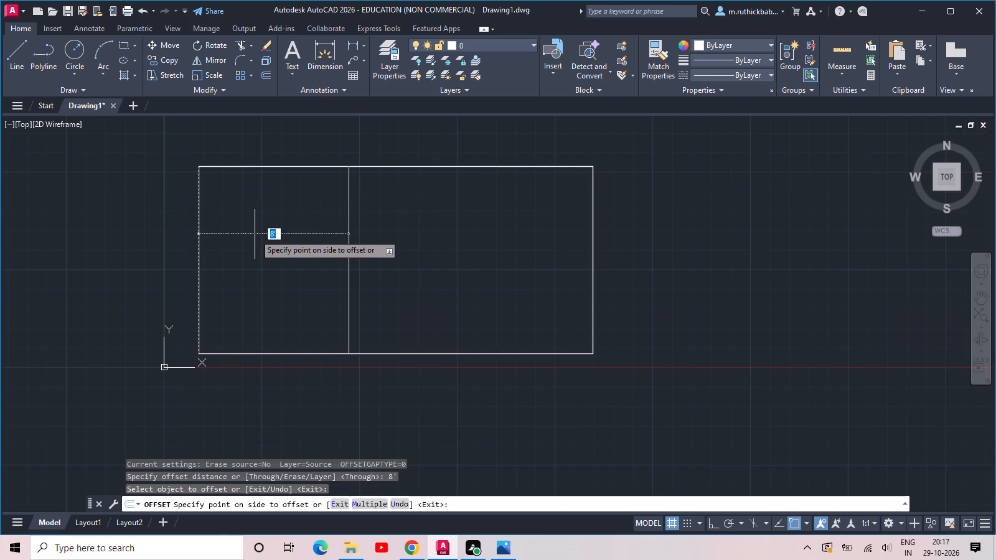
{"action": "key", "text": "9"}
{"action": "key", "text": "apostrophe"}
{"action": "key", "text": "Return"}
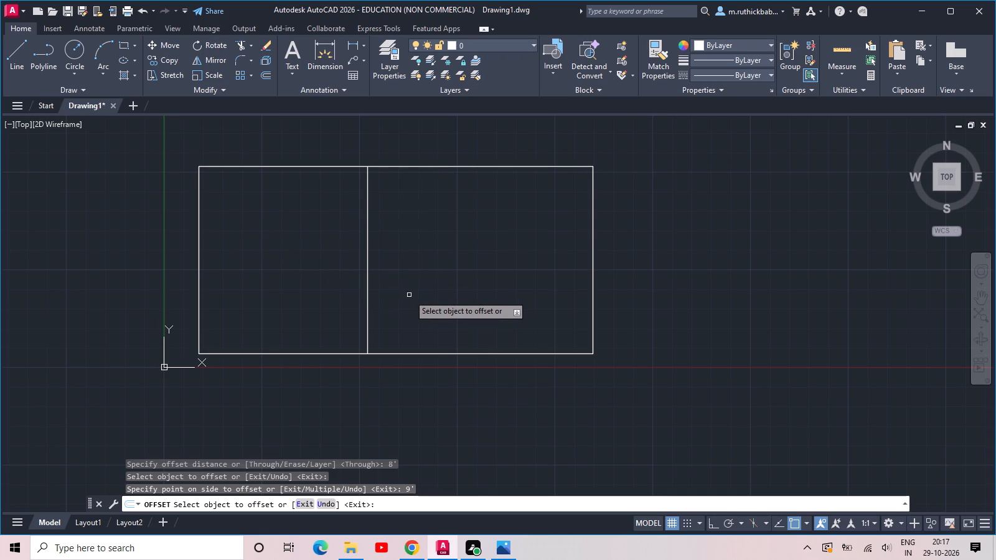
Offset the vertical dividing line 12" towards the rectangle's right edge.
{"action": "left_click", "coordinate": [368, 278]}
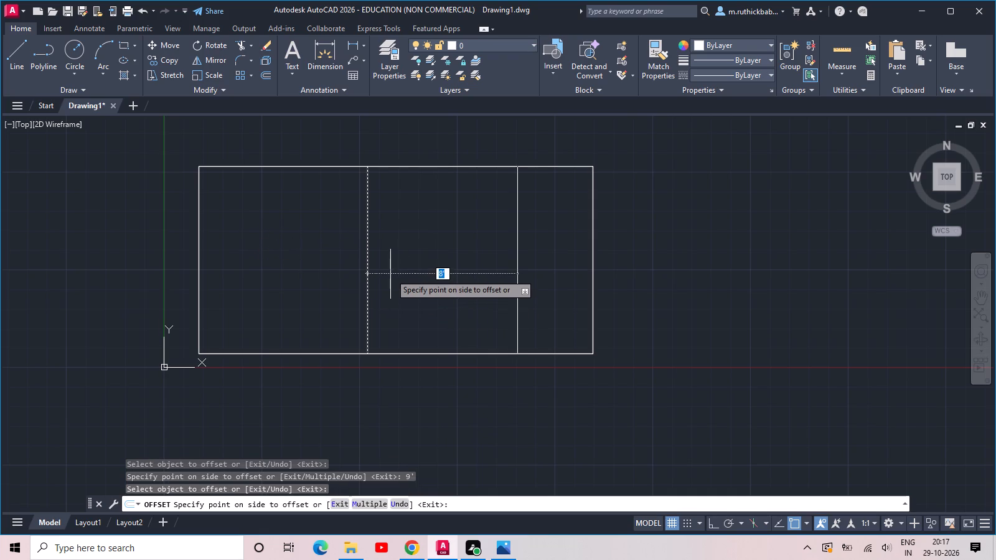
{"action": "type", "text": "12"}
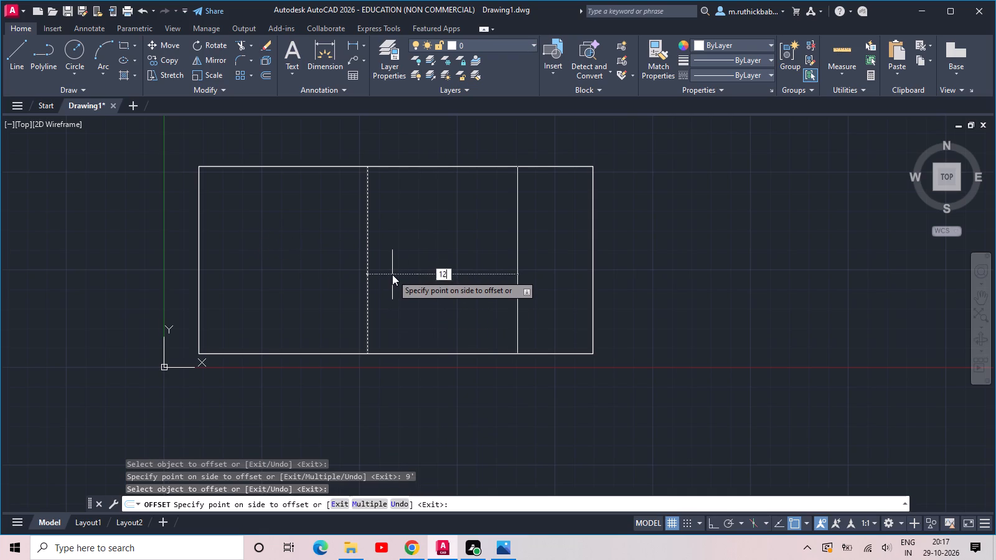
{"action": "key", "text": "space"}
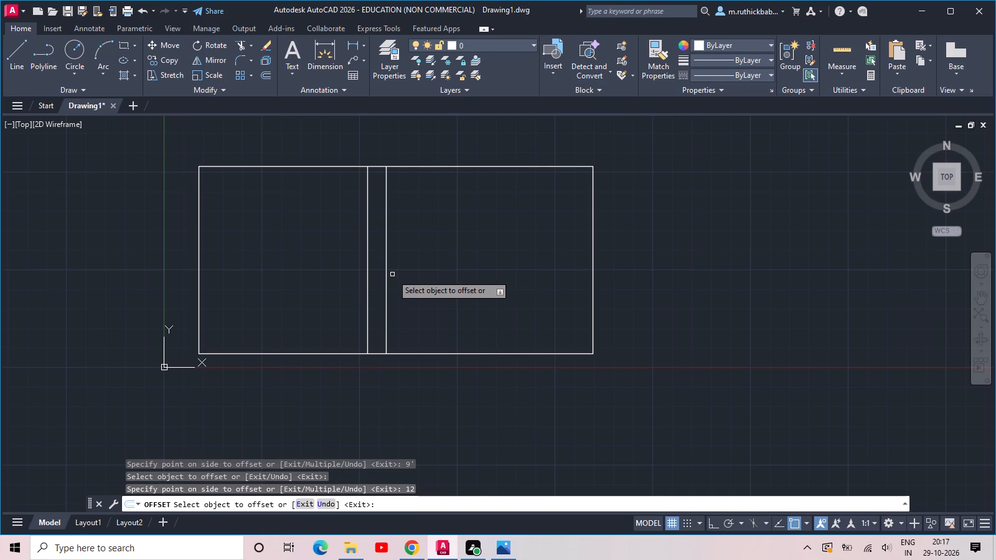
{"action": "key", "text": "Escape"}
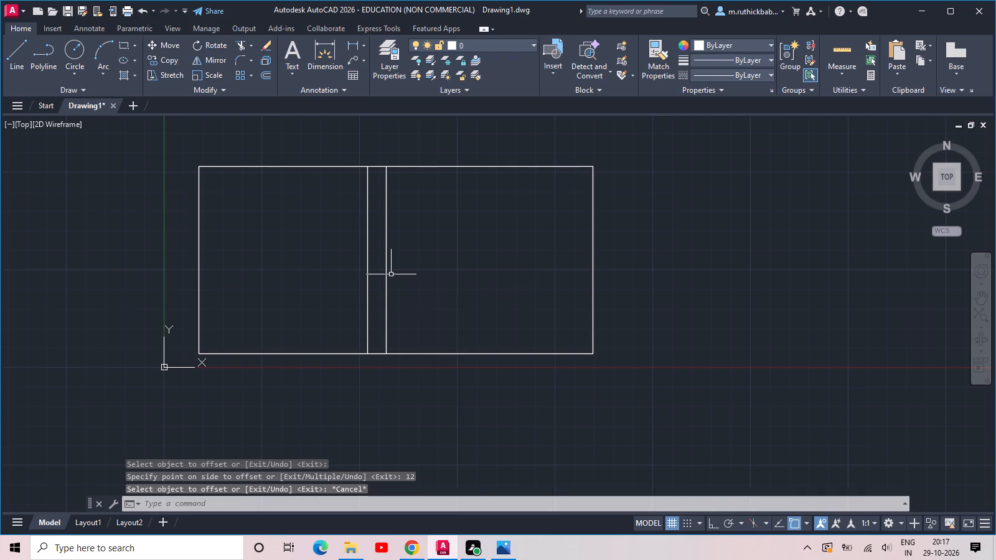
{"action": "key", "text": "Escape"}
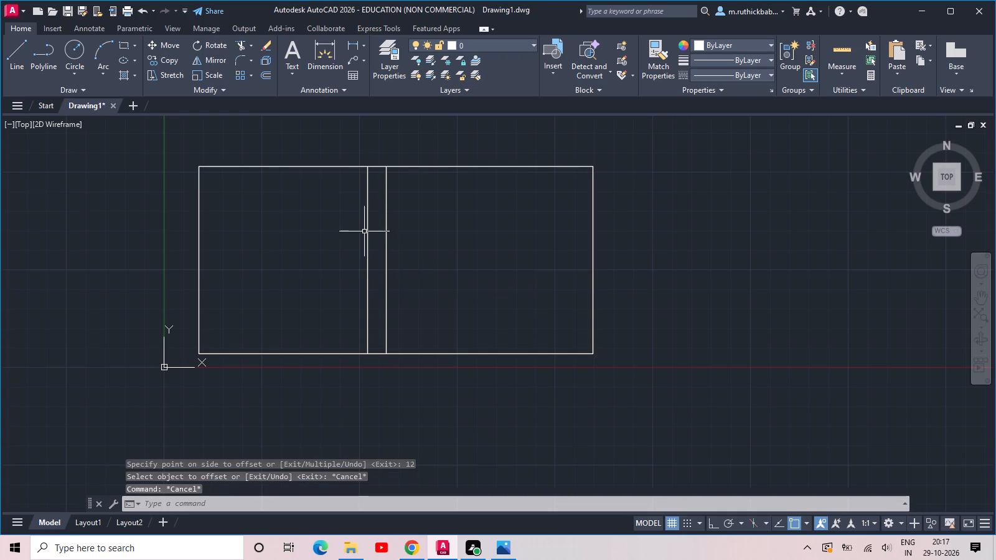
Offset the rectangle's right edge inward by 1'-0".
{"action": "key", "text": "space"}
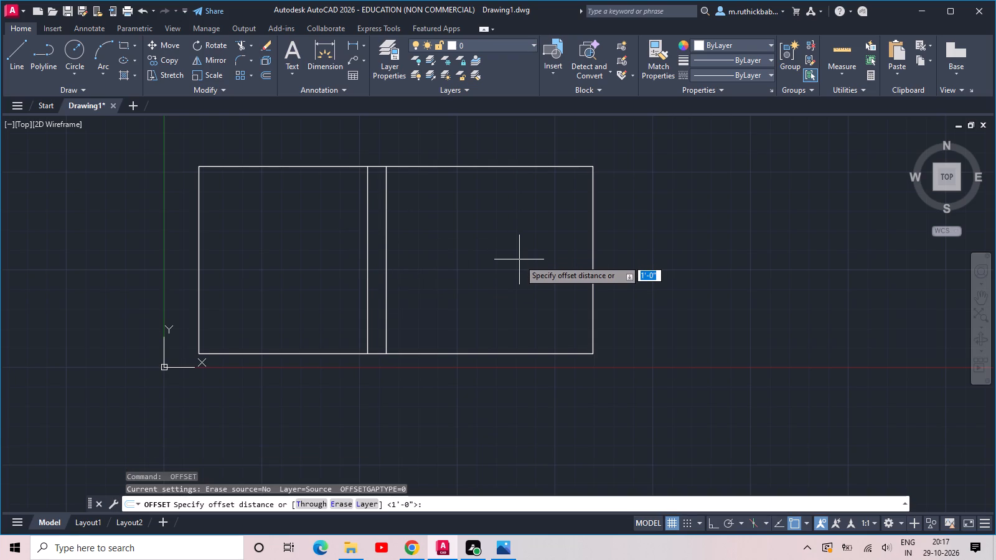
{"action": "key", "text": "space"}
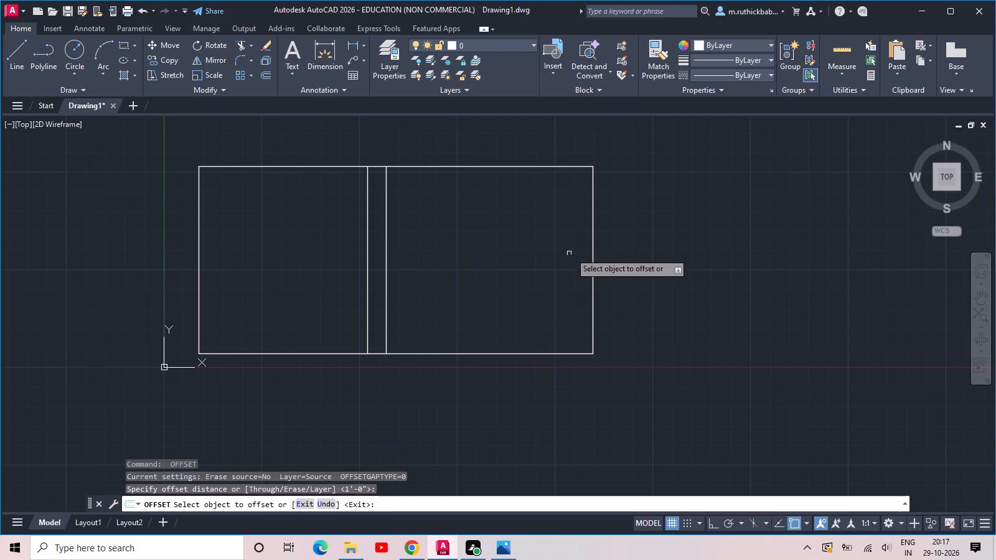
{"action": "left_click", "coordinate": [594, 245]}
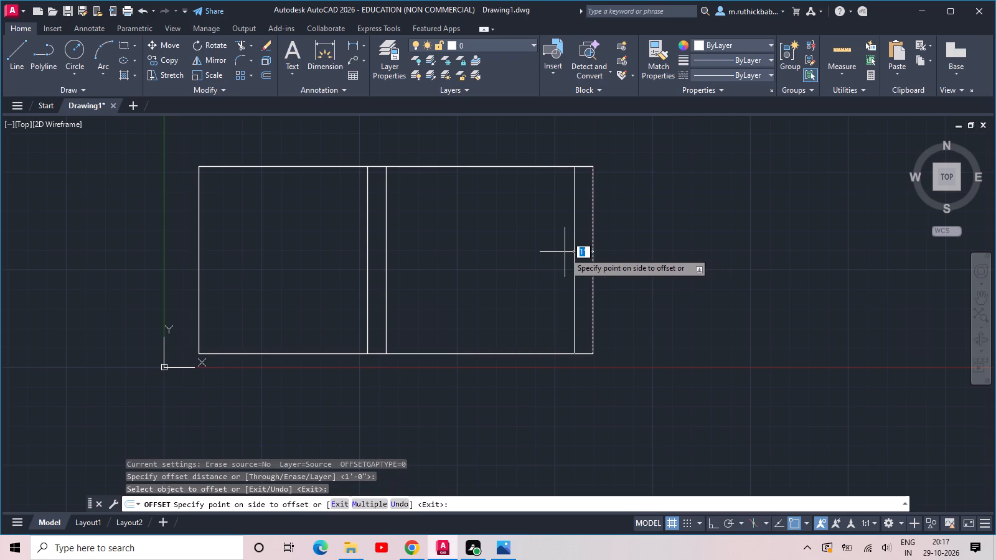
{"action": "left_click", "coordinate": [565, 252]}
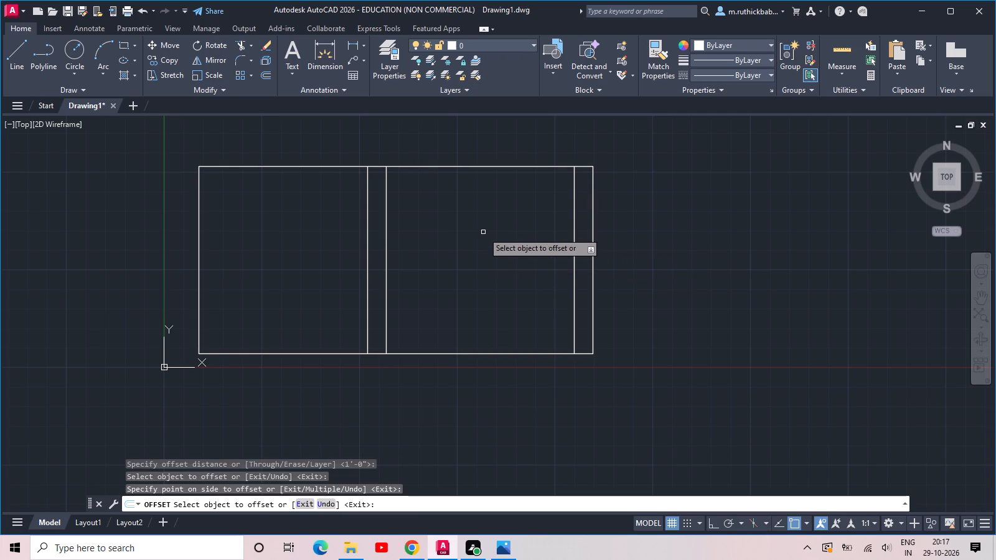
Offset the outline's top and bottom edges 24" inward to make two horizontal lines.
{"action": "left_click", "coordinate": [474, 169]}
{"action": "left_click", "coordinate": [473, 167]}
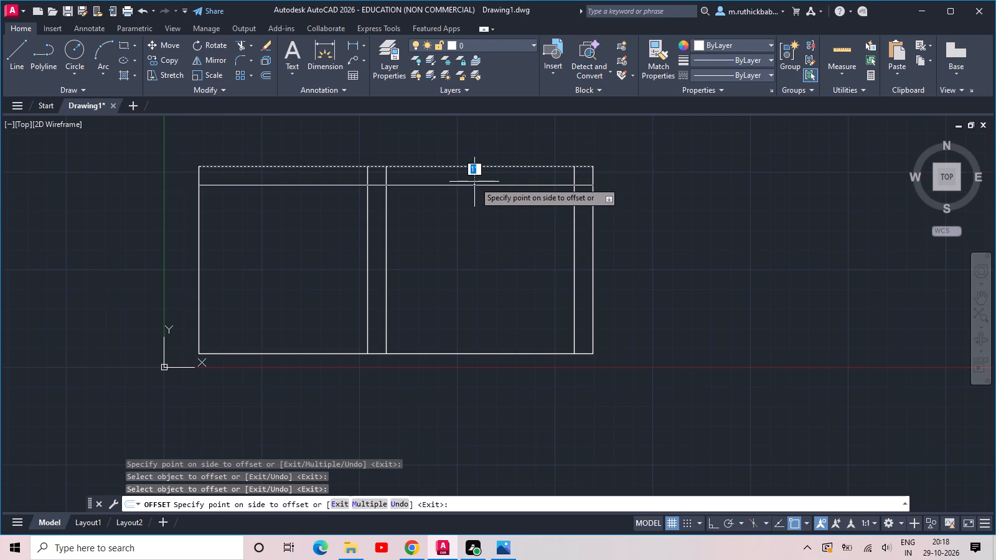
{"action": "type", "text": "24"}
{"action": "key", "text": "space"}
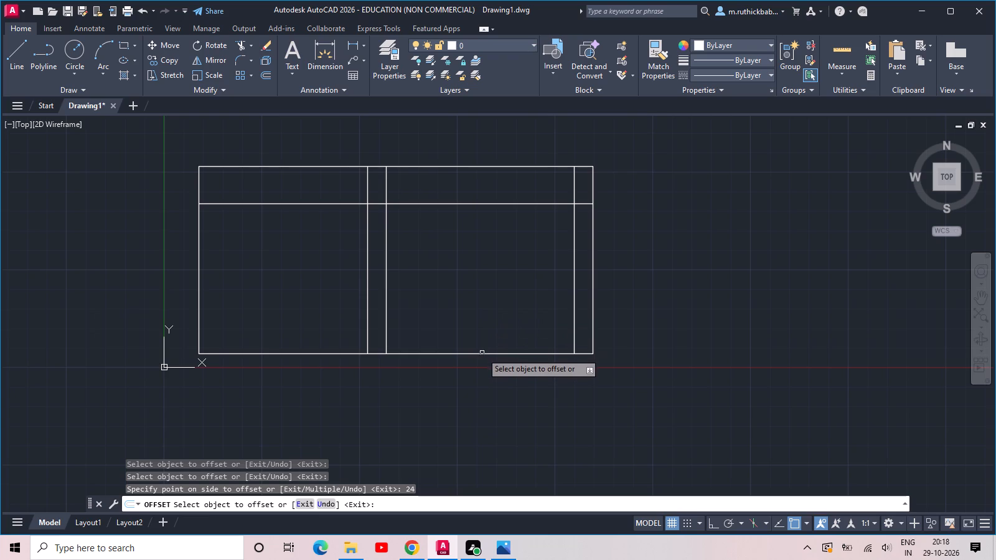
{"action": "left_click", "coordinate": [482, 355]}
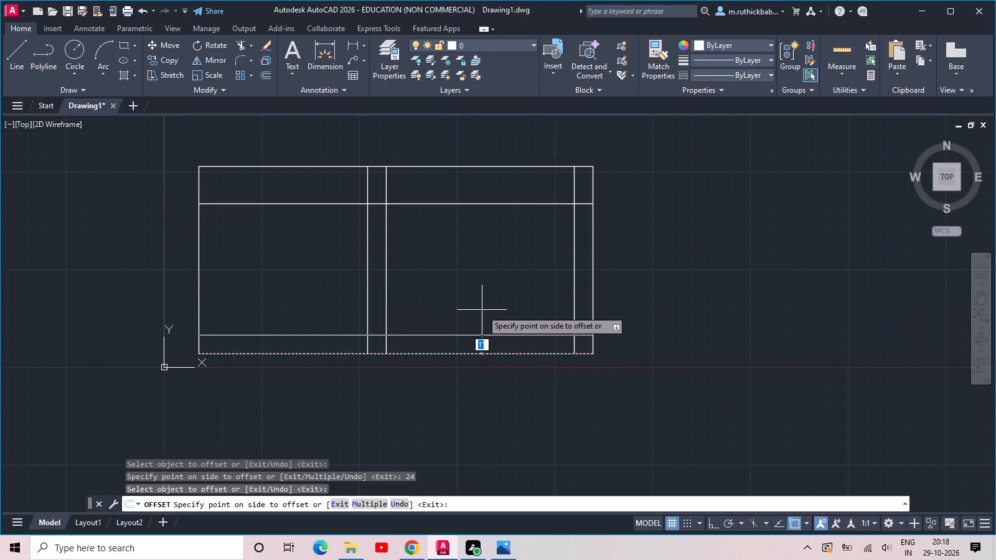
{"action": "type", "text": "24"}
{"action": "key", "text": "space"}
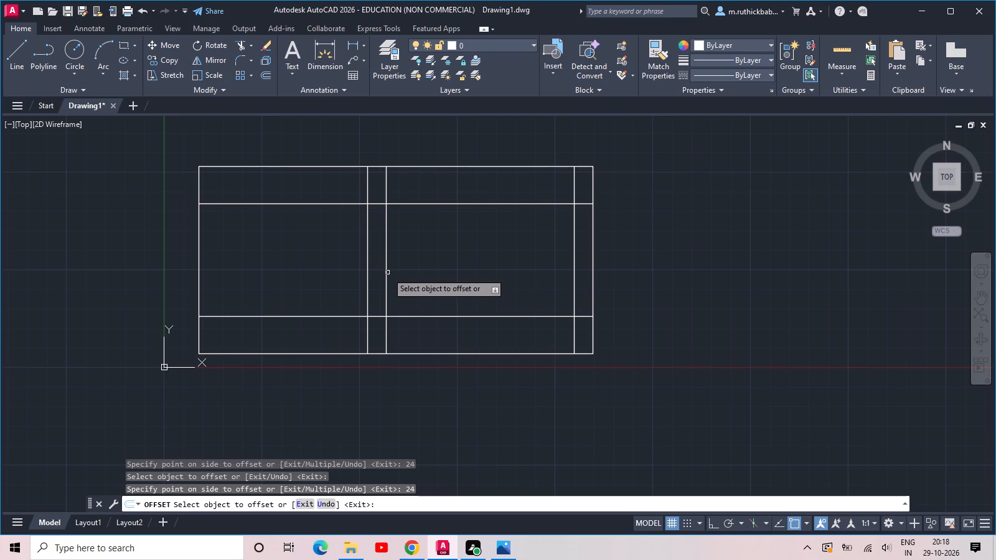
Offset the second vertical dividing line 36" towards the outline's right edge.
{"action": "left_click", "coordinate": [387, 273]}
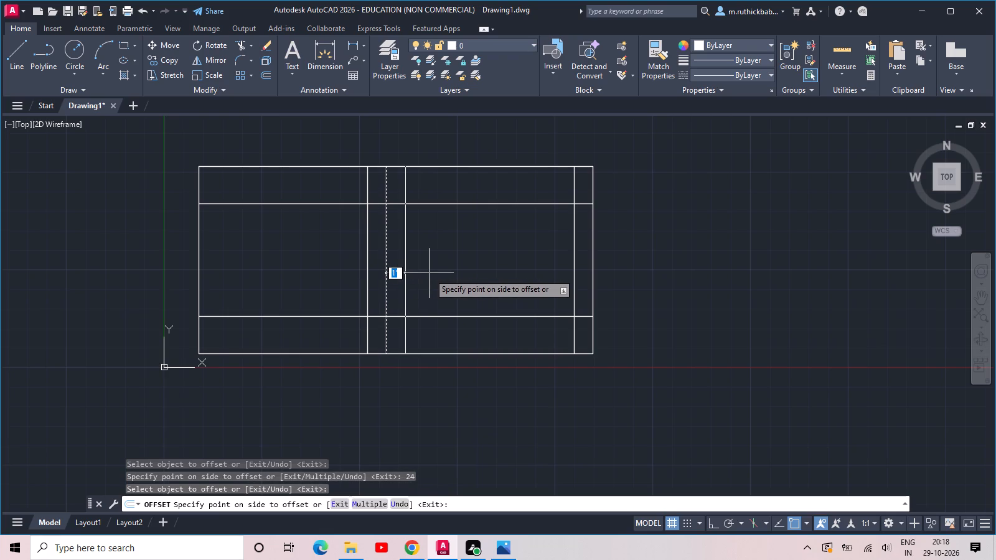
{"action": "type", "text": "36"}
{"action": "key", "text": "space"}
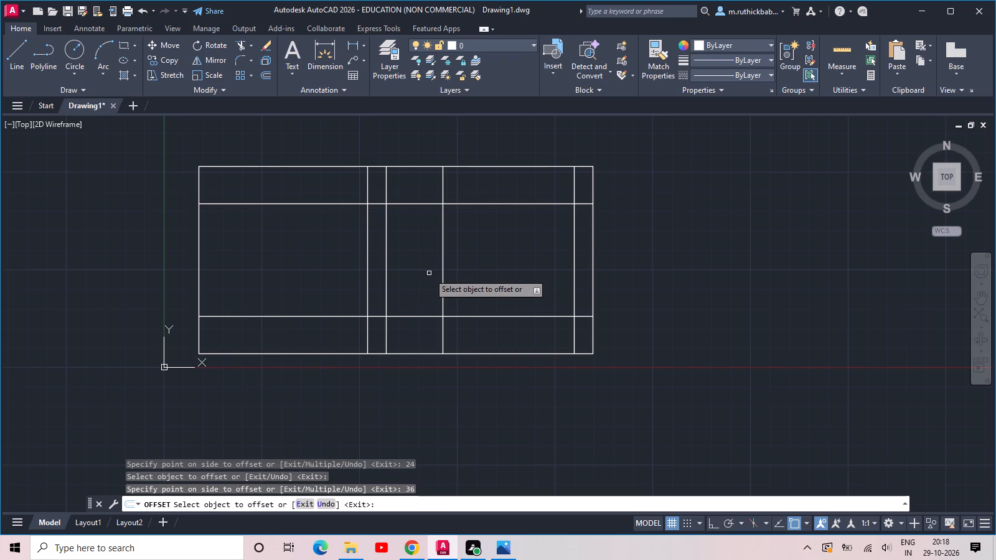
{"action": "key", "text": "Escape"}
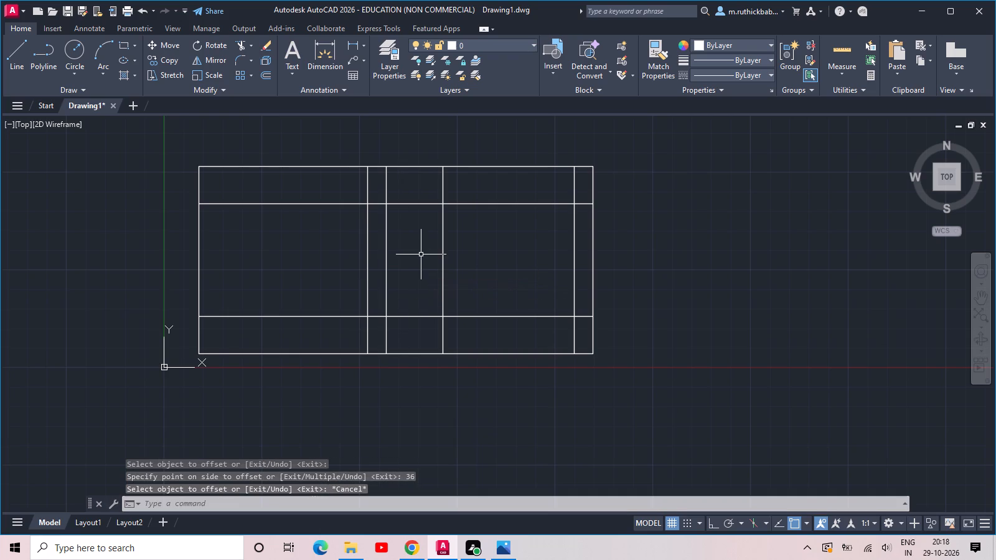
Trim both inner horizontal lines where they cross the large bay on the outline's left side.
{"action": "type", "text": "tr"}
{"action": "key", "text": "space"}
{"action": "key", "text": "space"}
{"action": "left_click", "coordinate": [351, 327]}
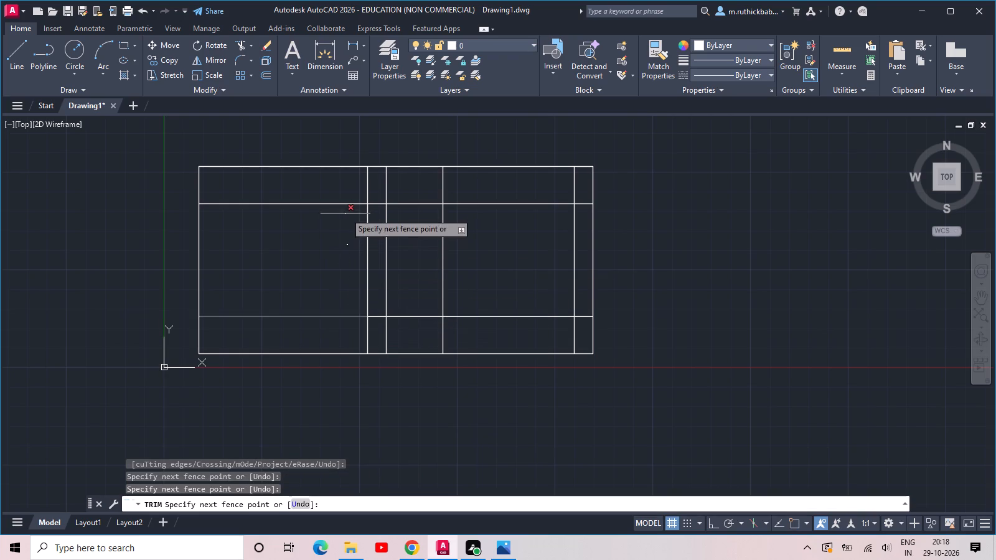
{"action": "left_click", "coordinate": [345, 195]}
{"action": "left_click", "coordinate": [379, 192]}
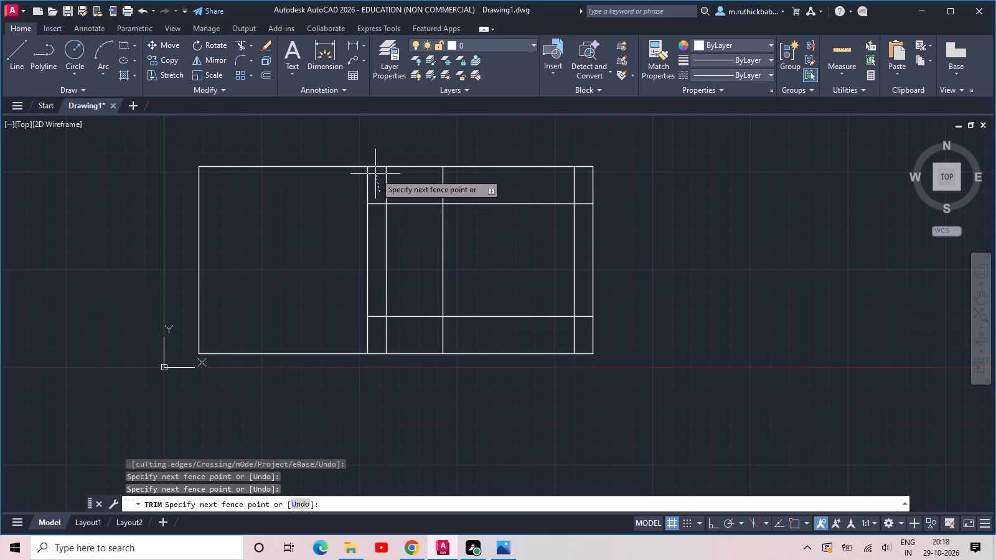
{"action": "left_click", "coordinate": [378, 185]}
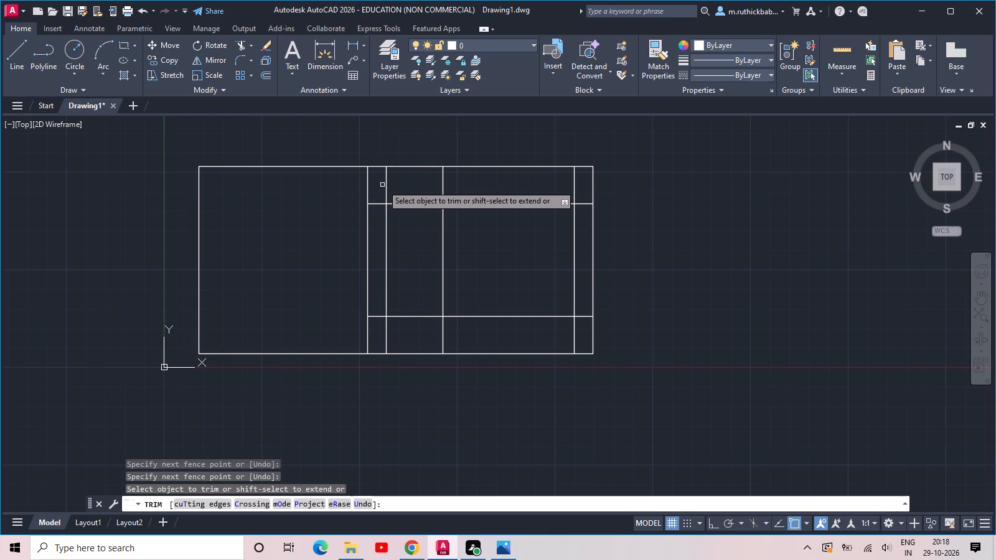
Trim the two rightmost inner verticals above the upper horizontal line, and all three verticals right of the first divider below the lower one.
{"action": "left_click", "coordinate": [421, 193]}
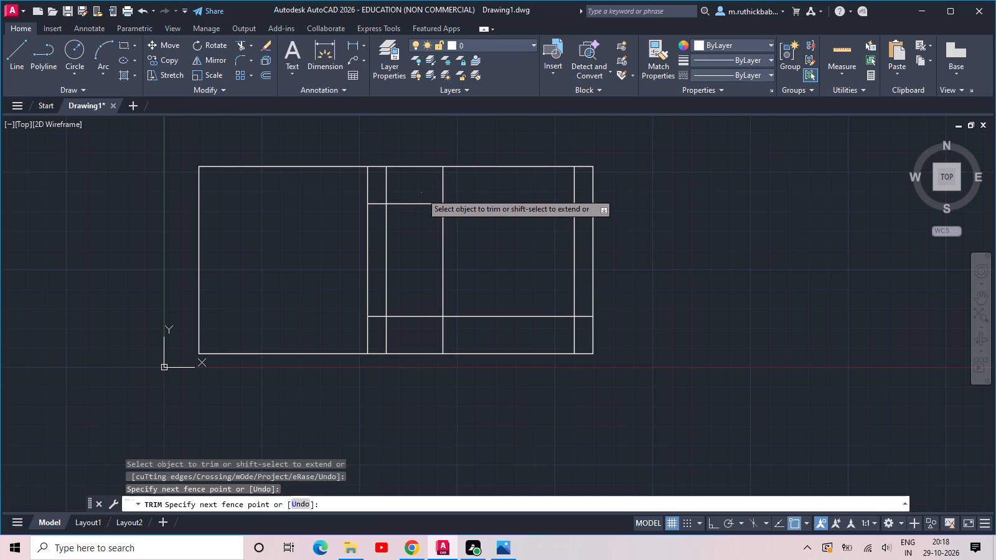
{"action": "left_click", "coordinate": [581, 192]}
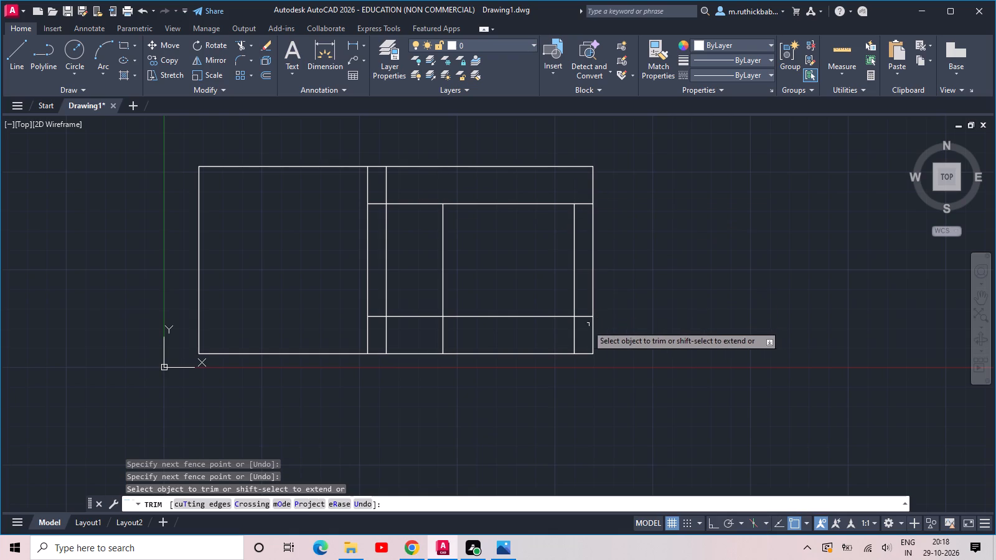
{"action": "left_click", "coordinate": [582, 326]}
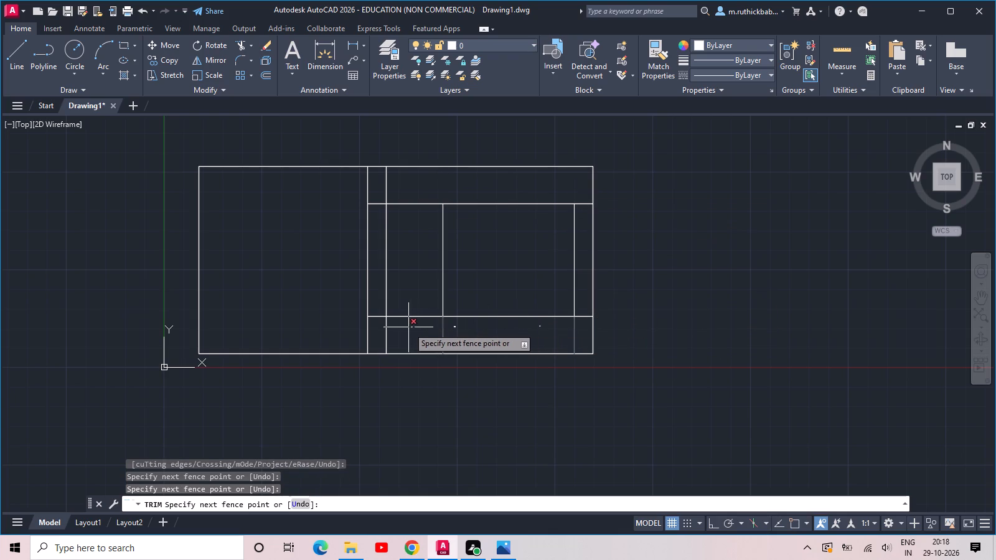
{"action": "left_click", "coordinate": [382, 329]}
Trim the horizontal stubs between the two dividing lines and the second divider's piece above the upper horizontal line.
{"action": "left_click", "coordinate": [377, 326]}
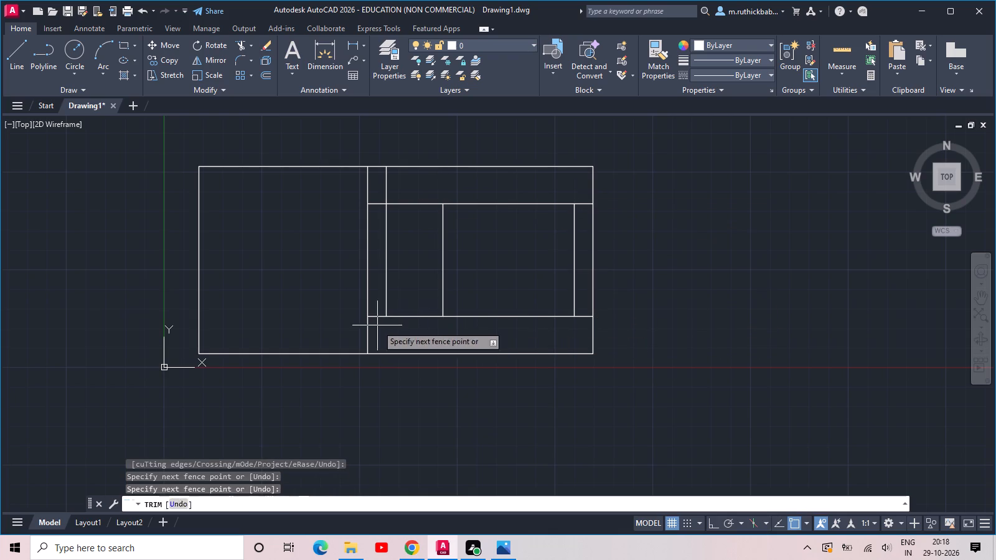
{"action": "left_click", "coordinate": [380, 200]}
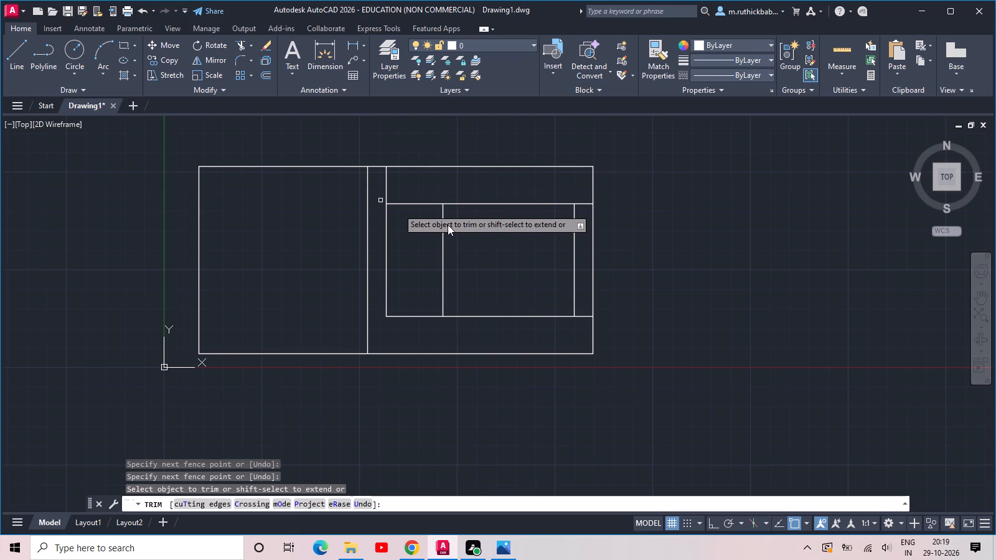
{"action": "key", "text": "grave"}
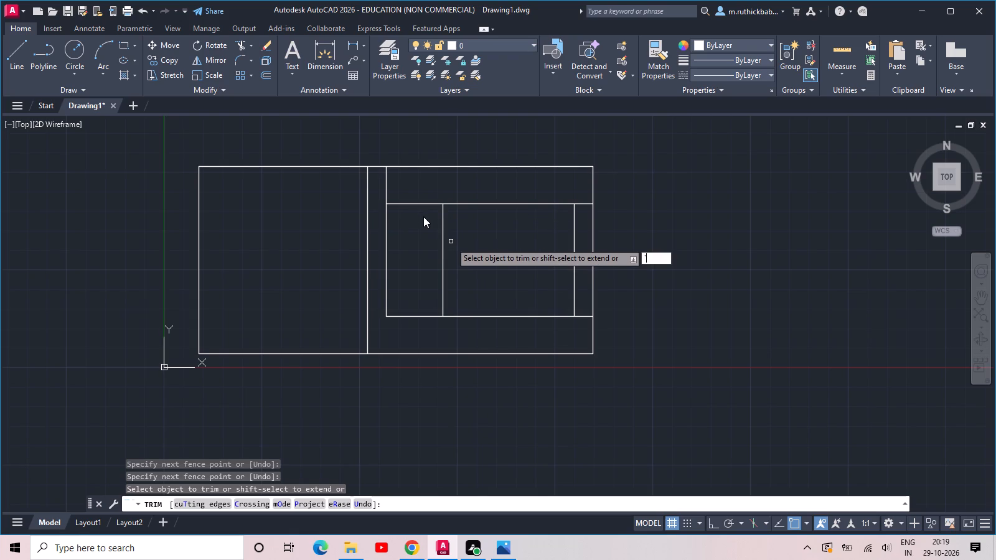
{"action": "key", "text": "Escape"}
{"action": "key", "text": "space"}
{"action": "left_click", "coordinate": [390, 183]}
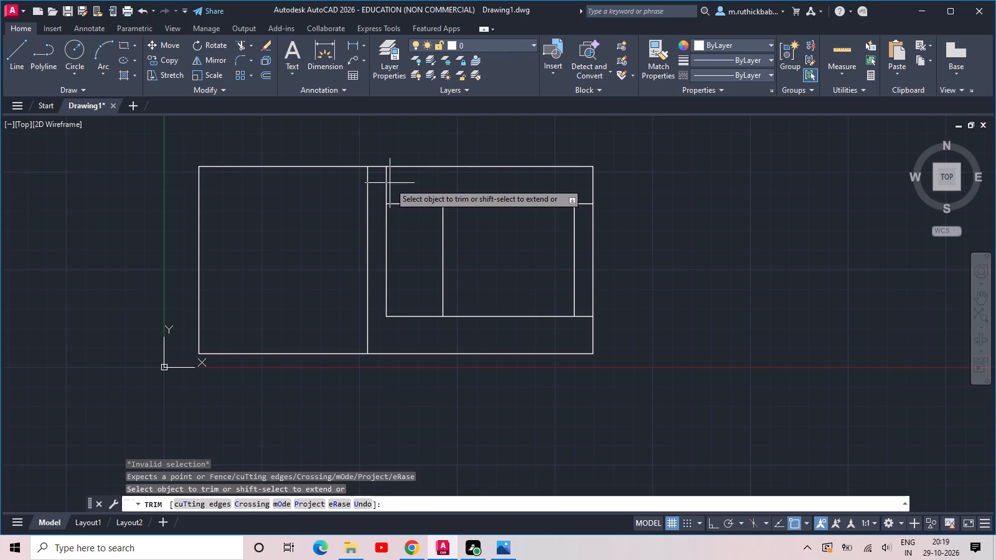
{"action": "left_click", "coordinate": [384, 194]}
{"action": "key", "text": "space"}
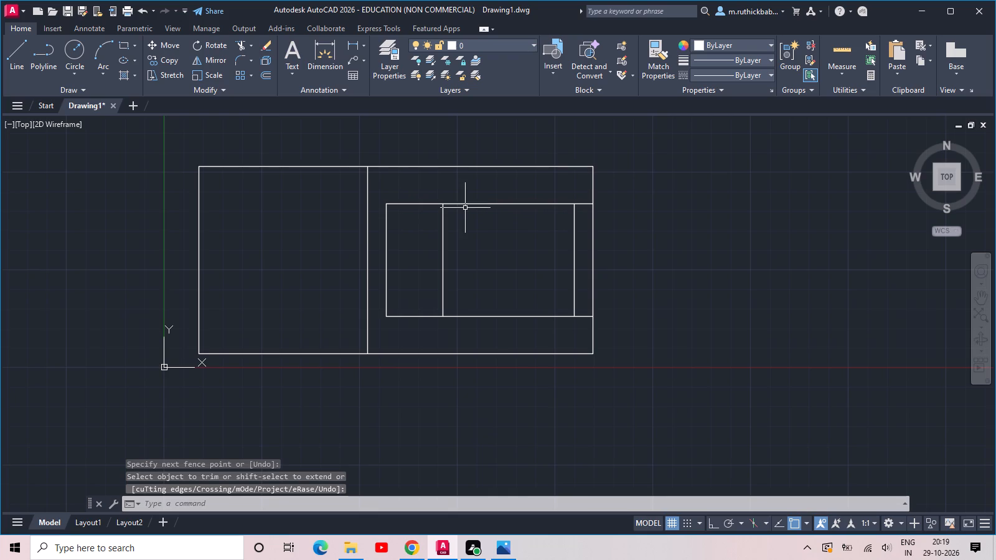
Draw a rectangle about 2'-4" by 5'-3" inside the narrow left panel of the inner frame.
{"action": "scroll", "coordinate": [456, 218], "scroll_direction": "up", "scroll_amount": 1}
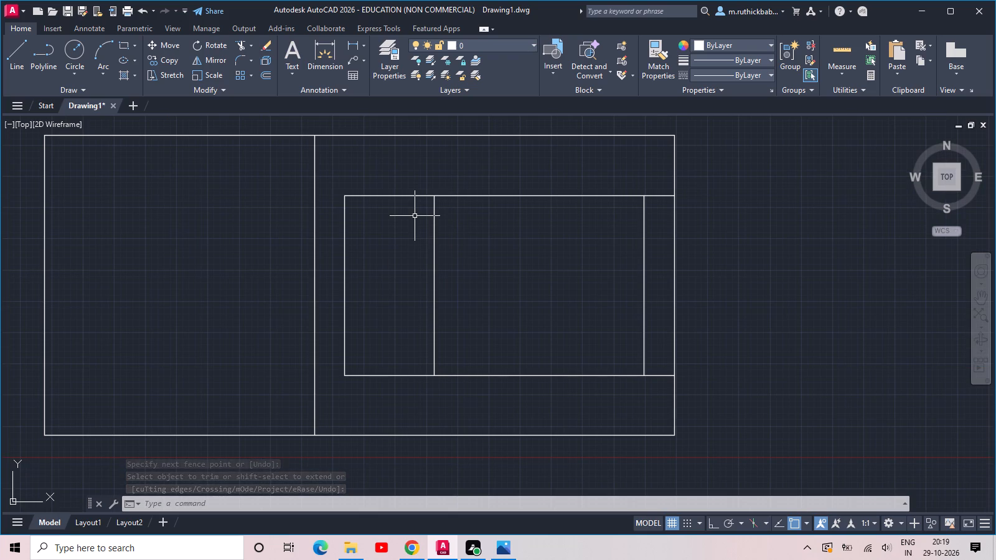
{"action": "type", "text": "re"}
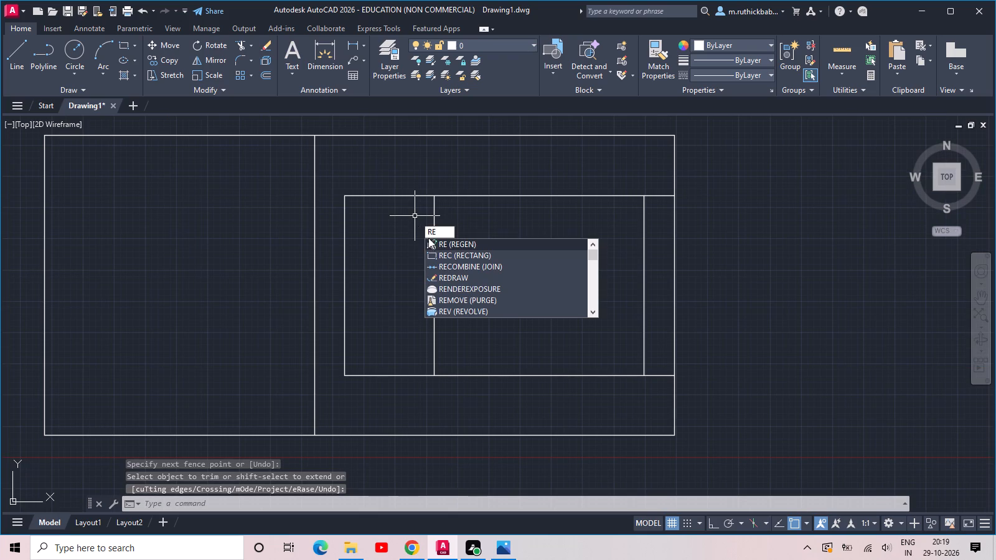
{"action": "left_click", "coordinate": [441, 251]}
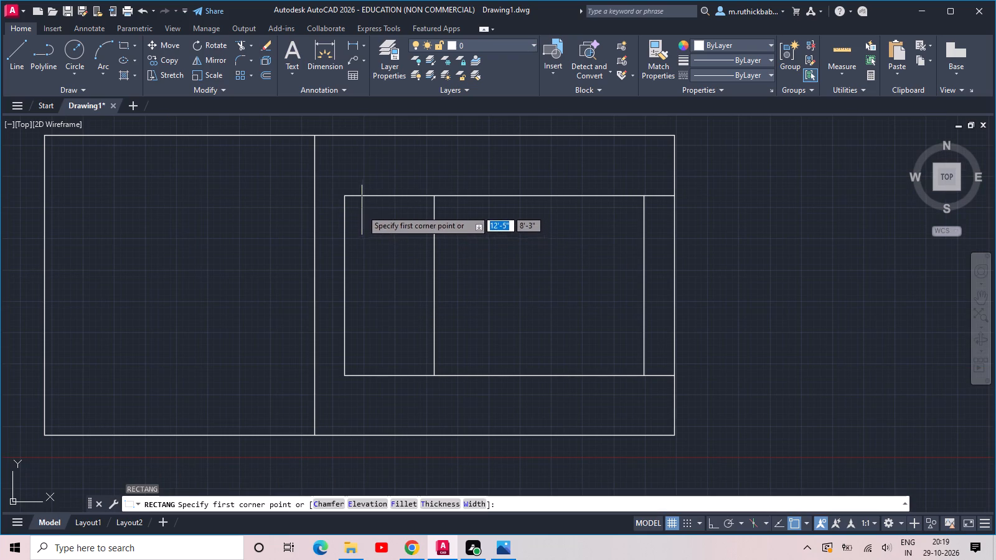
{"action": "left_click", "coordinate": [354, 208]}
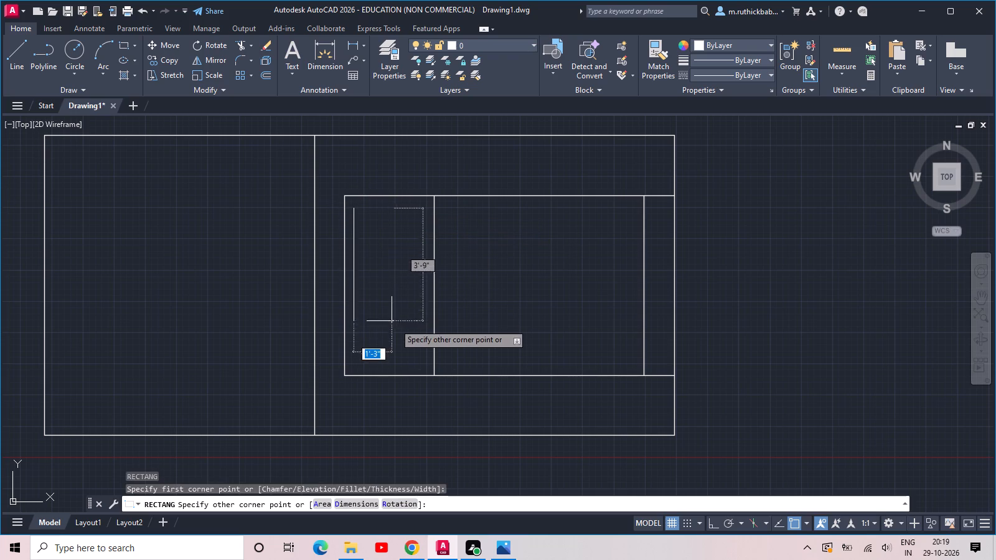
{"action": "left_click", "coordinate": [425, 367]}
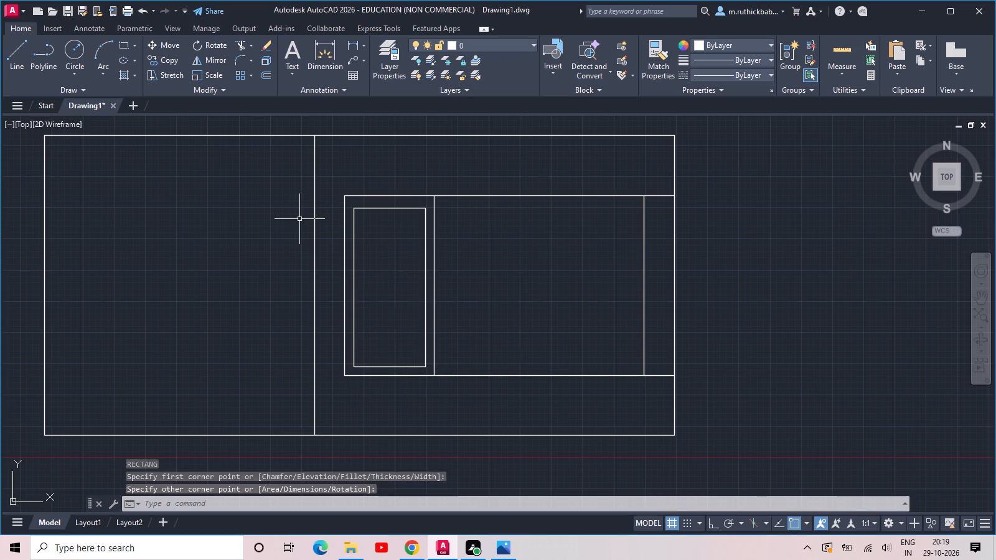
Save the drawing in Documents as "18 elevation".
{"action": "key", "text": "ctrl+s"}
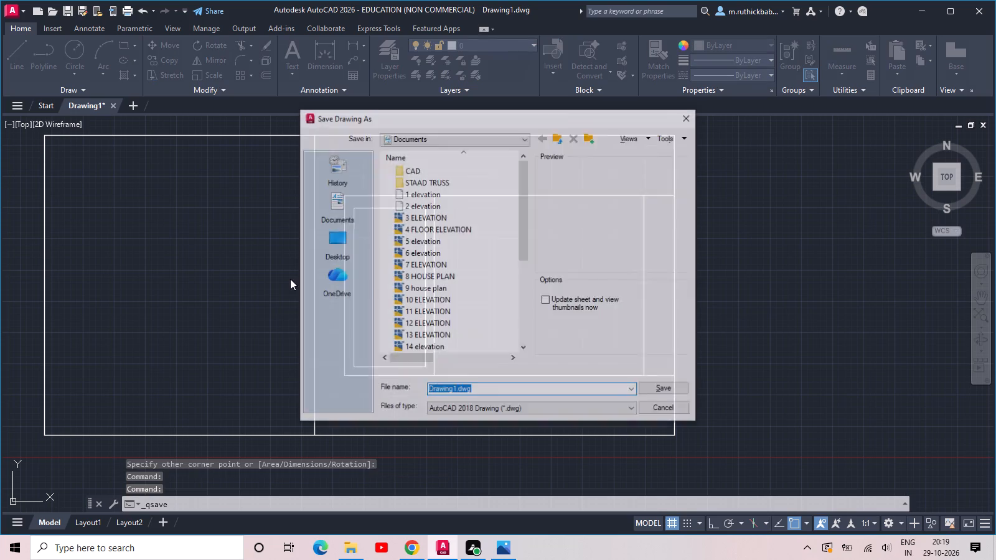
{"action": "key", "text": "1"}
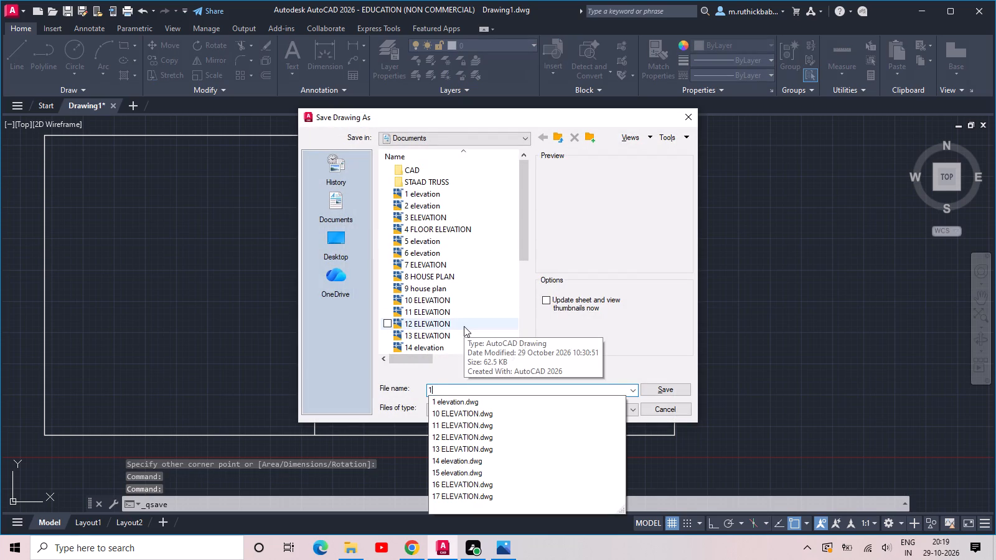
{"action": "type", "text": "8"}
{"action": "key", "text": "space"}
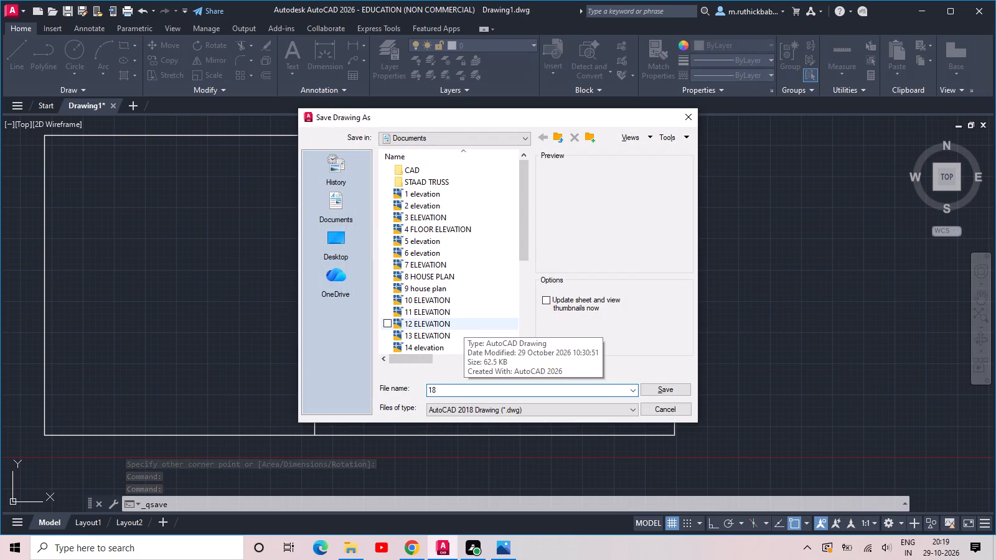
{"action": "type", "text": "ele"}
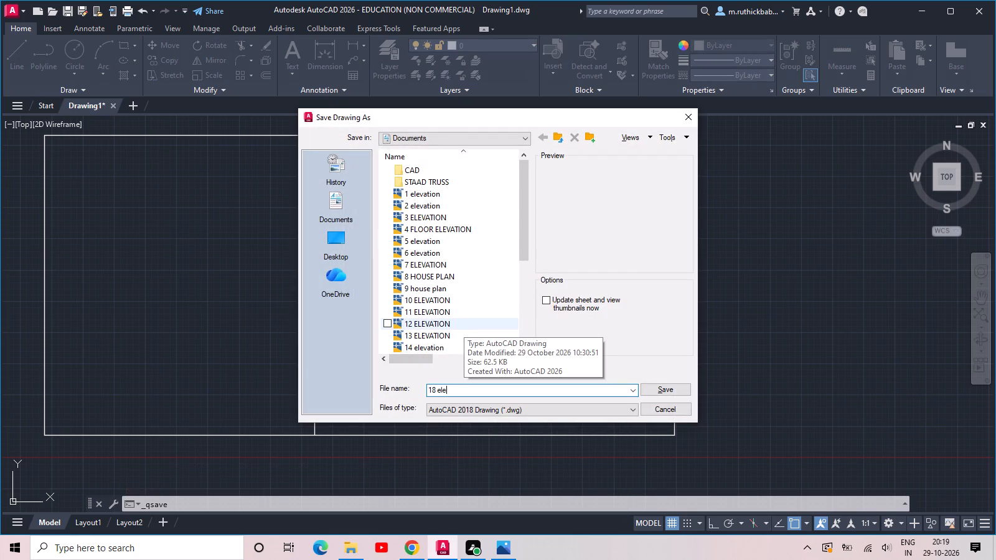
{"action": "type", "text": "vatio"}
{"action": "key", "text": "n"}
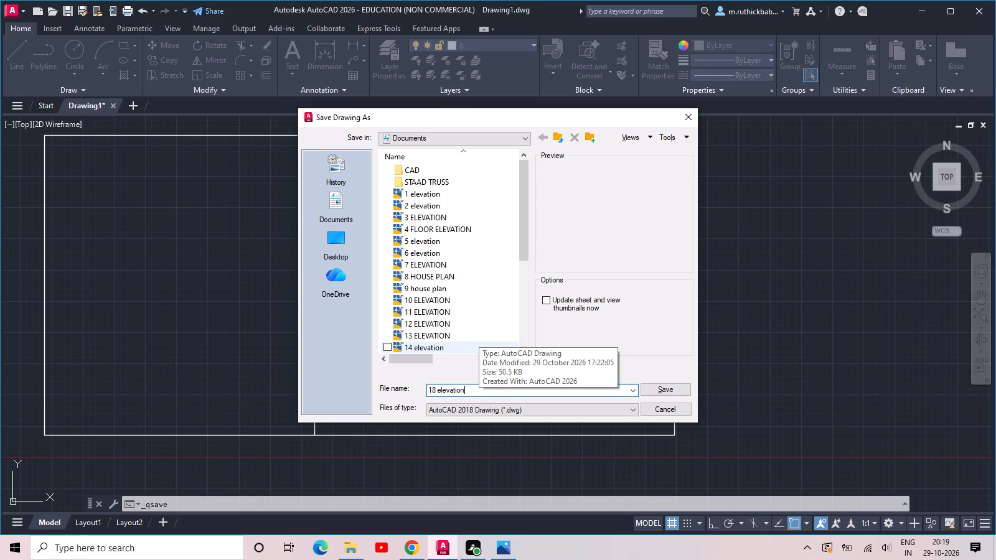
{"action": "key", "text": "Return"}
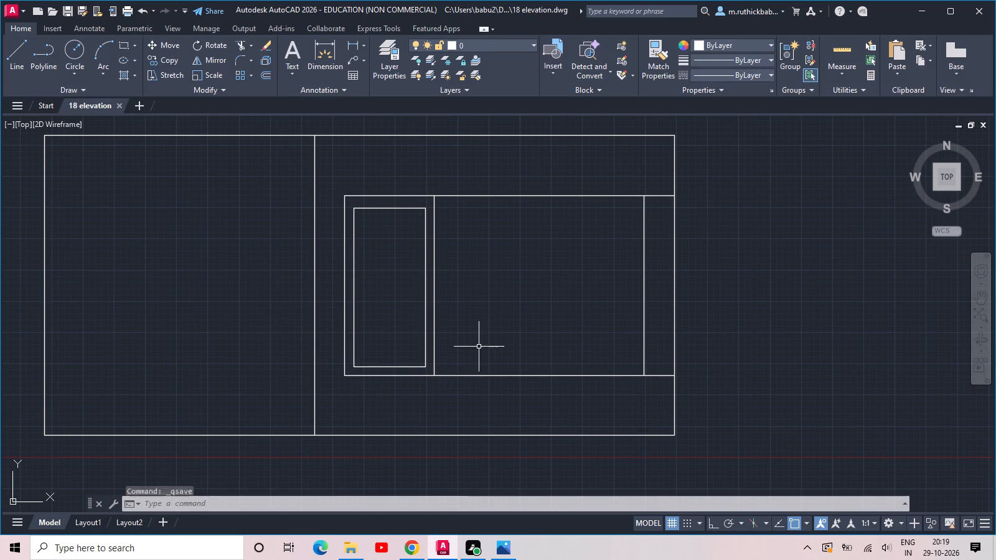
{"action": "key", "text": "ctrl+s"}
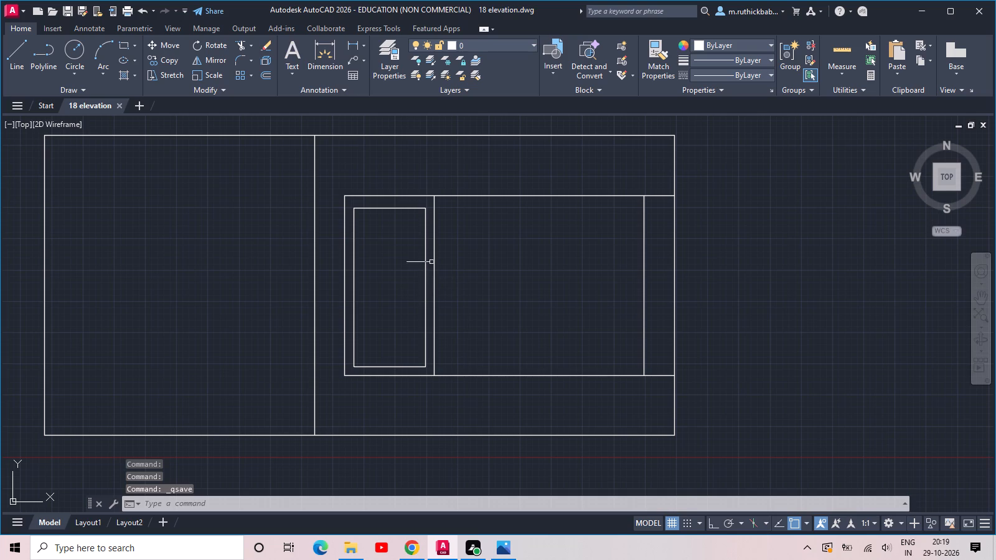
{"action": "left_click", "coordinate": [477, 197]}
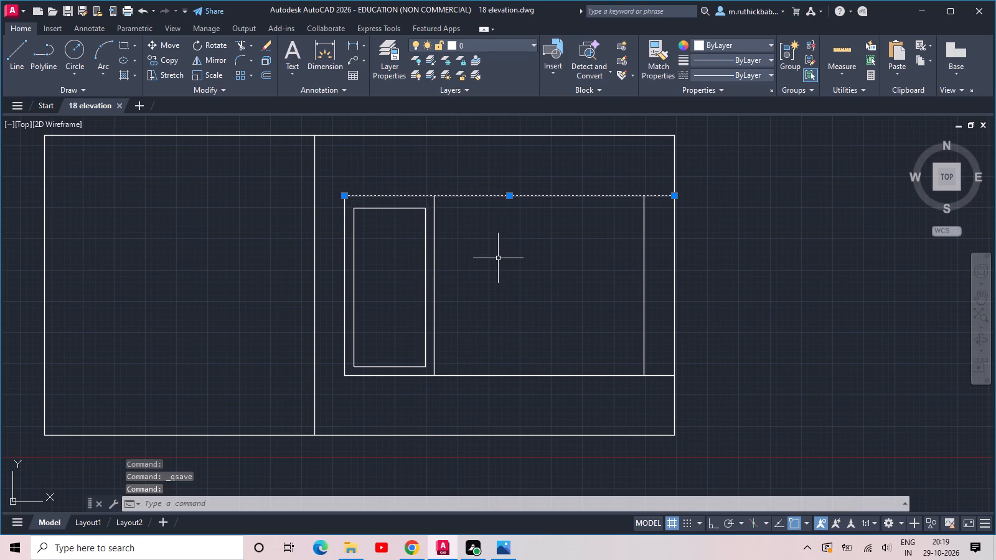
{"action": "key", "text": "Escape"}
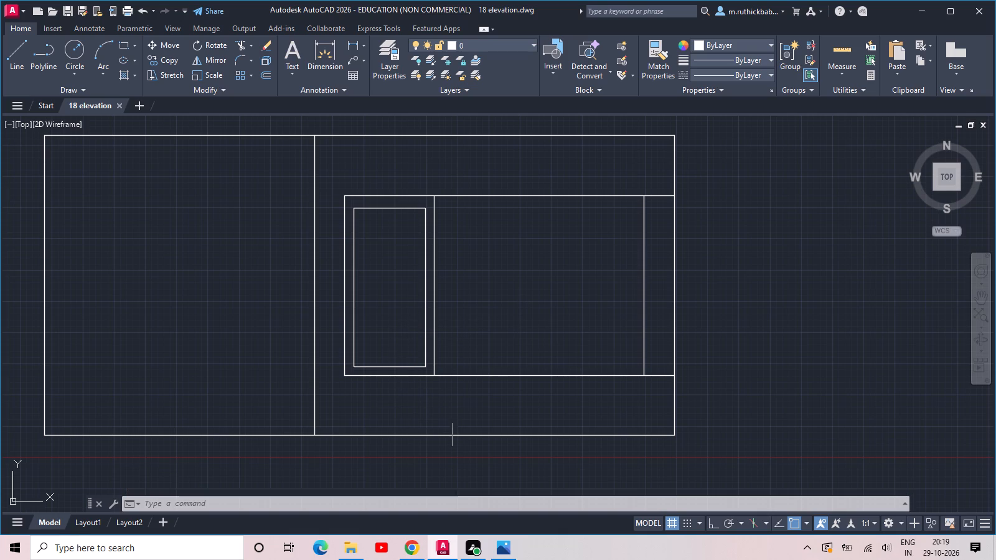
Offset the inner frame's bottom horizontal line 12 inches downward.
{"action": "key", "text": "o"}
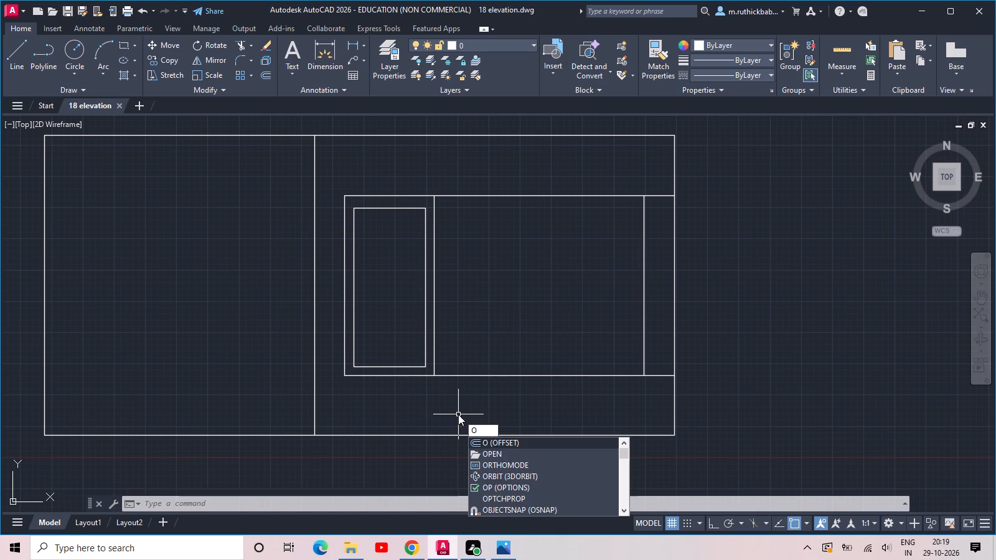
{"action": "type", "text": "ff"}
{"action": "key", "text": "space"}
{"action": "key", "text": "1"}
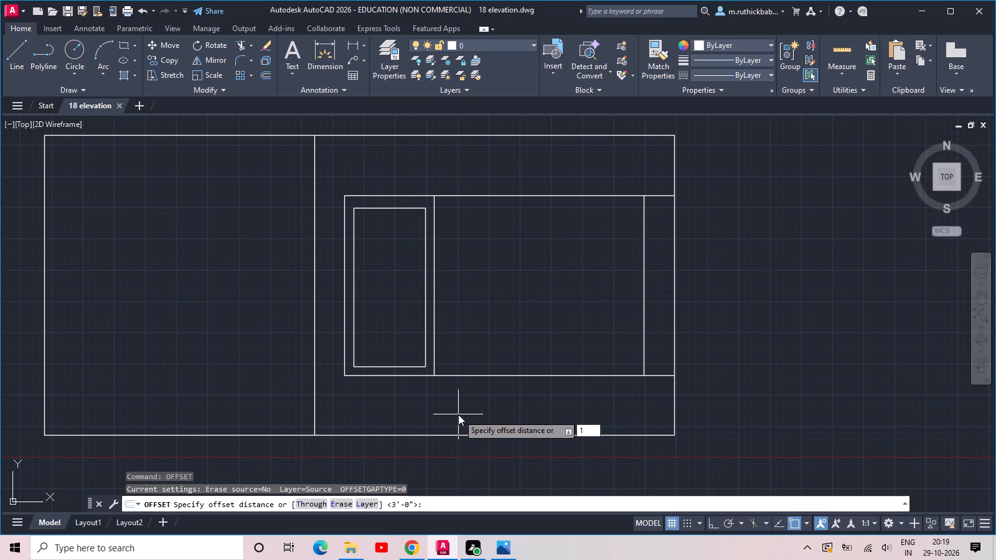
{"action": "type", "text": "2"}
{"action": "key", "text": "space"}
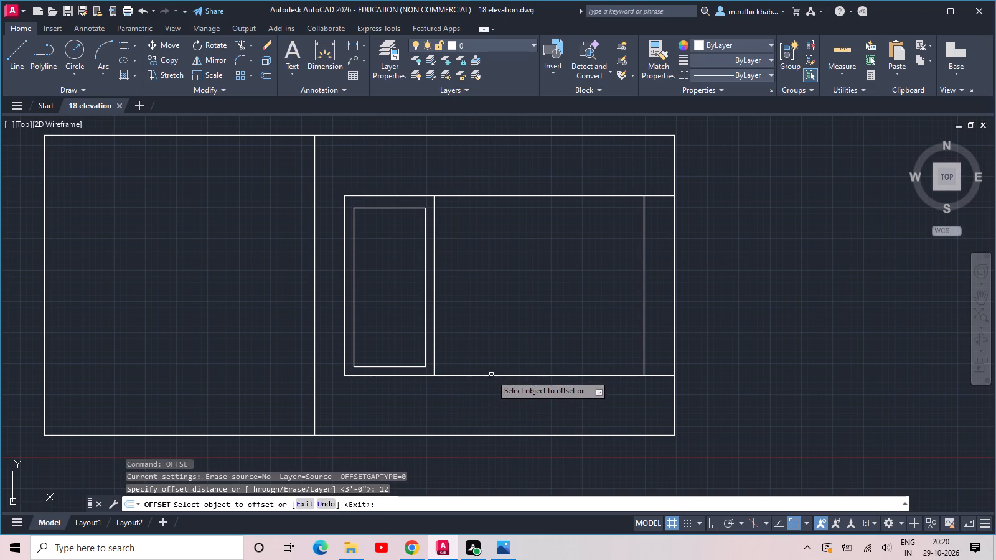
{"action": "left_click", "coordinate": [491, 375]}
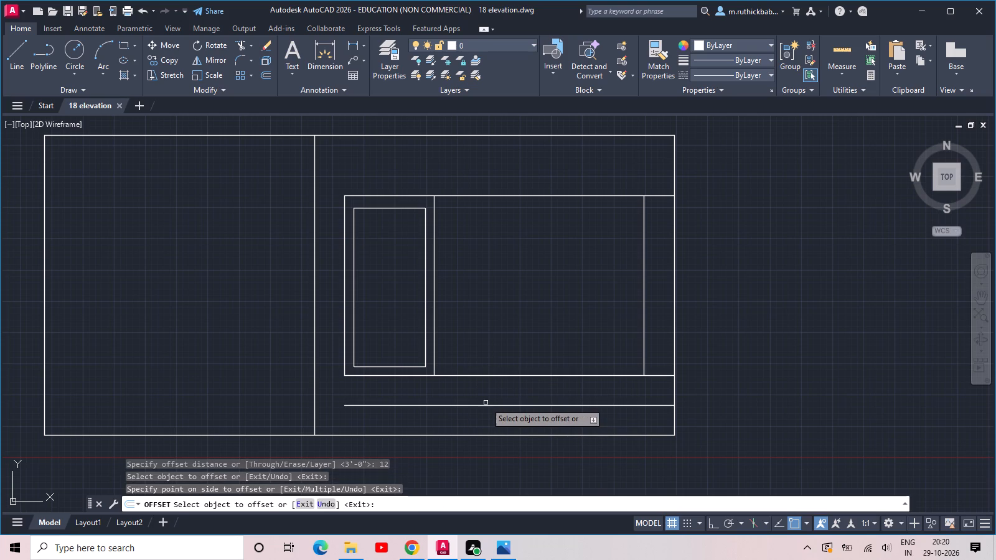
{"action": "key", "text": "Escape"}
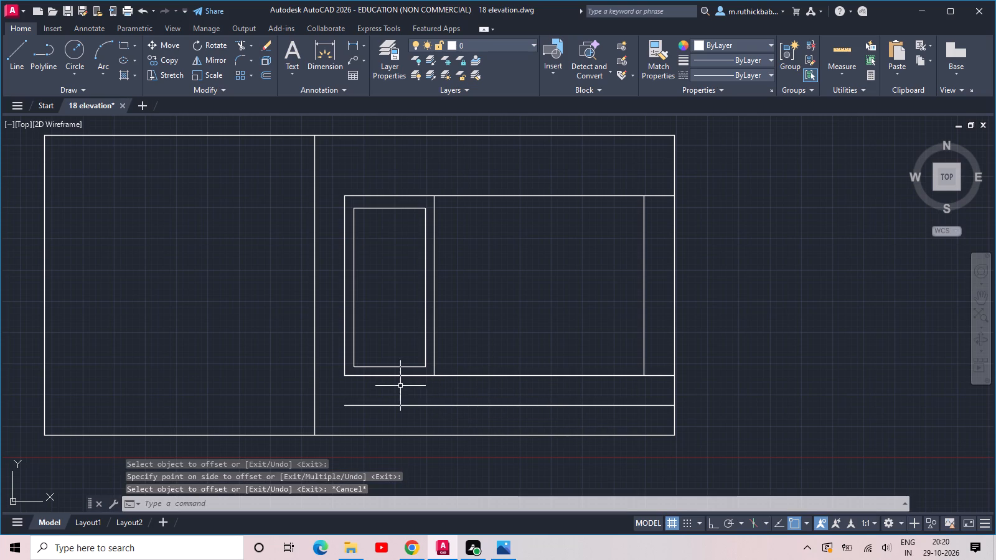
Extend the inner frame's left vertical line down to the new offset line.
{"action": "scroll", "coordinate": [334, 386], "scroll_direction": "up", "scroll_amount": 1}
{"action": "type", "text": "ex"}
{"action": "key", "text": "space"}
{"action": "key", "text": "space"}
{"action": "left_click", "coordinate": [350, 359]}
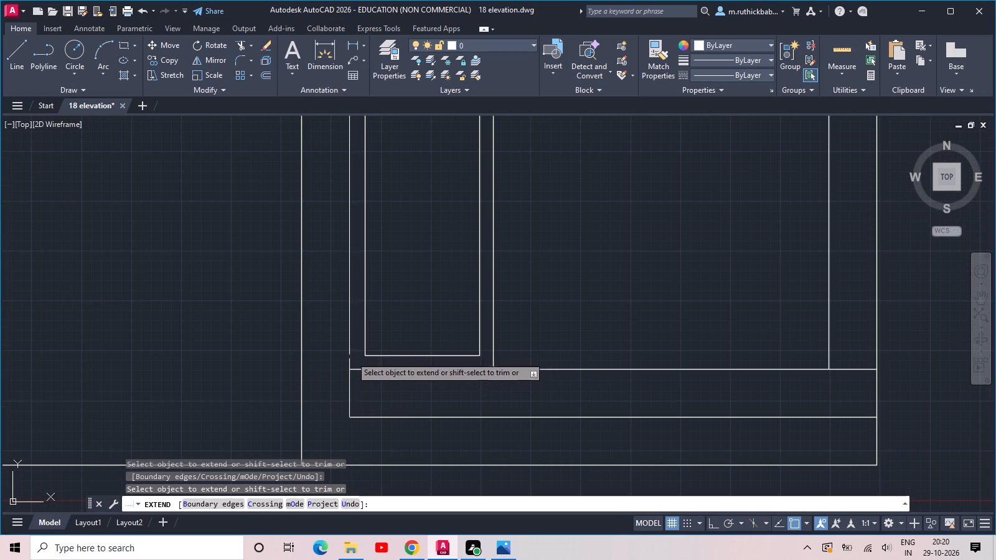
{"action": "key", "text": "Escape"}
Draw a 1' high rectangle projecting outward from the outline's right edge, between the frame's bottom line and the offset line.
{"action": "scroll", "coordinate": [416, 378], "scroll_direction": "down", "scroll_amount": 3}
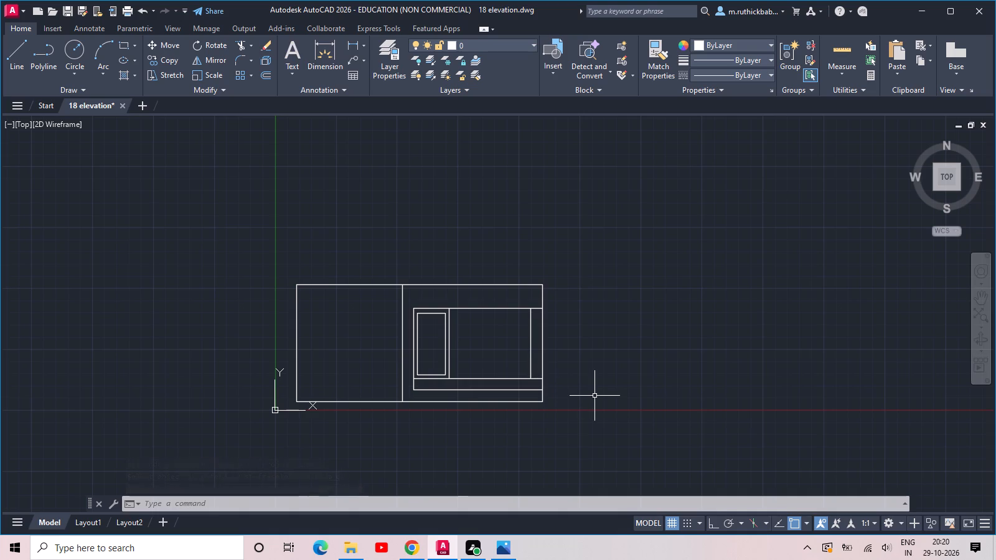
{"action": "scroll", "coordinate": [594, 396], "scroll_direction": "up", "scroll_amount": 2}
{"action": "scroll", "coordinate": [484, 398], "scroll_direction": "up", "scroll_amount": 1}
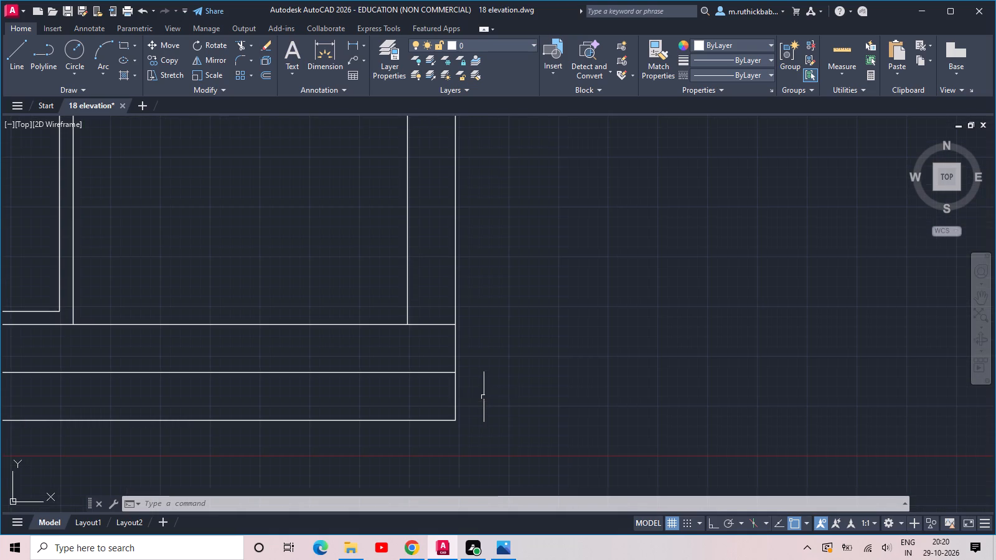
{"action": "scroll", "coordinate": [474, 393], "scroll_direction": "down", "scroll_amount": 2}
{"action": "middle_click", "coordinate": [466, 393]}
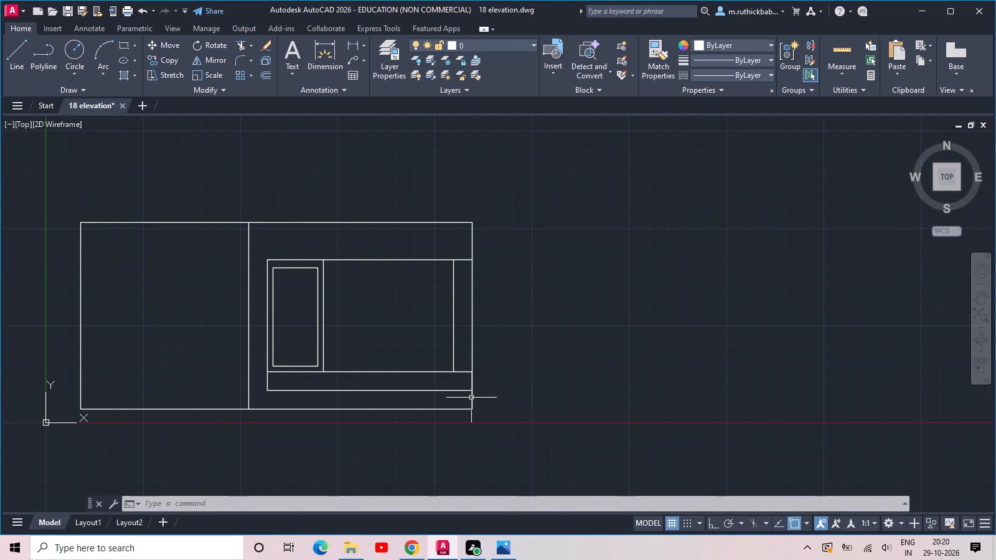
{"action": "type", "text": "rec"}
{"action": "key", "text": "space"}
{"action": "scroll", "coordinate": [472, 393], "scroll_direction": "up", "scroll_amount": 3}
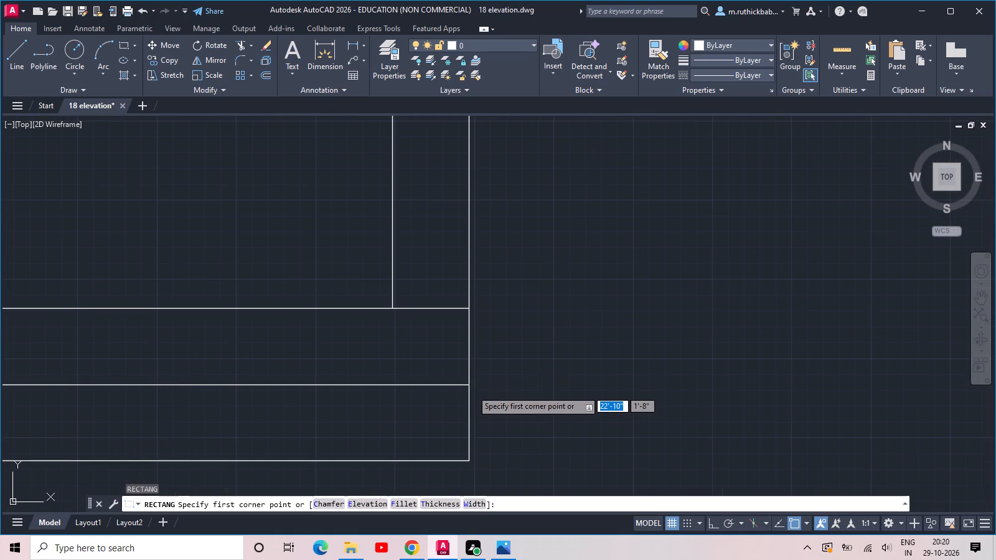
{"action": "scroll", "coordinate": [472, 388], "scroll_direction": "down", "scroll_amount": 3}
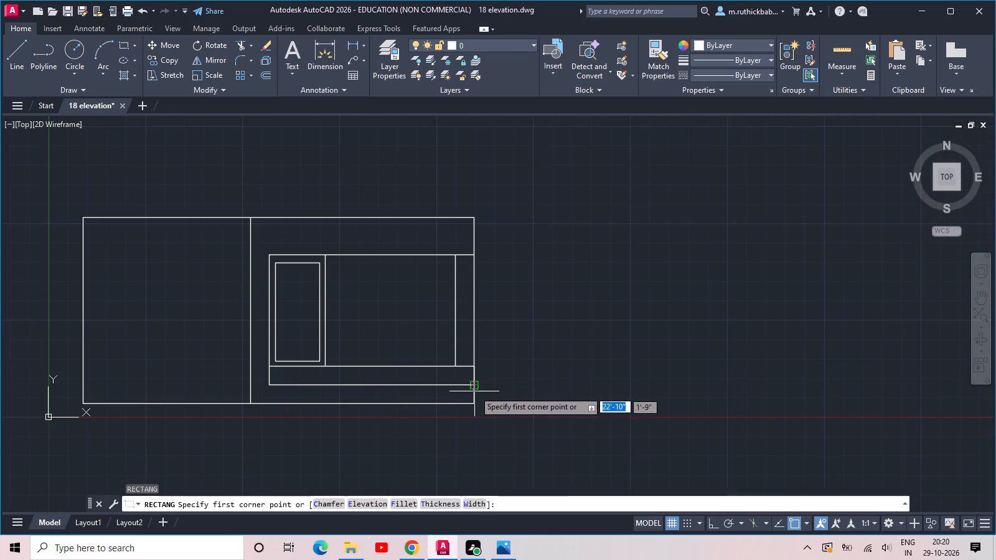
{"action": "scroll", "coordinate": [475, 388], "scroll_direction": "up", "scroll_amount": 2}
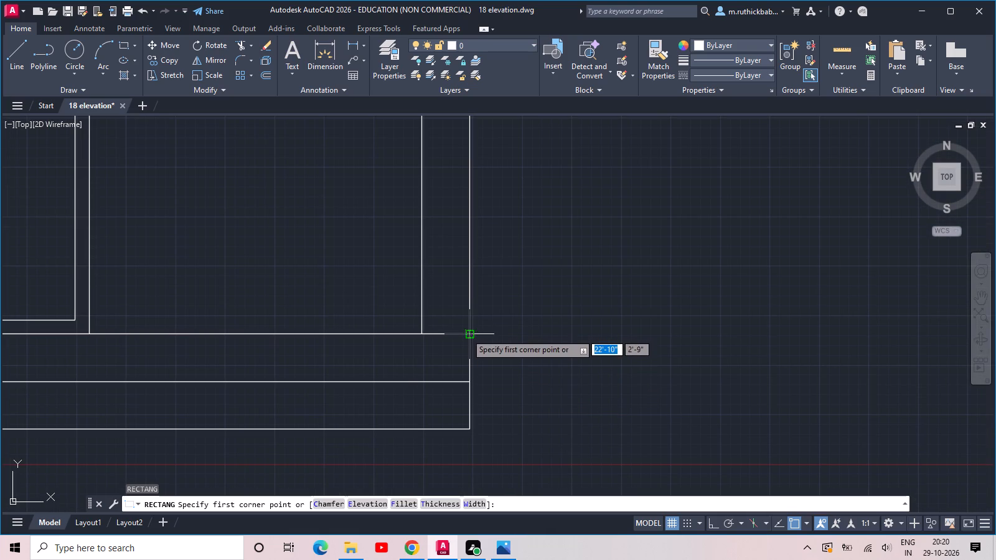
{"action": "left_click", "coordinate": [466, 334]}
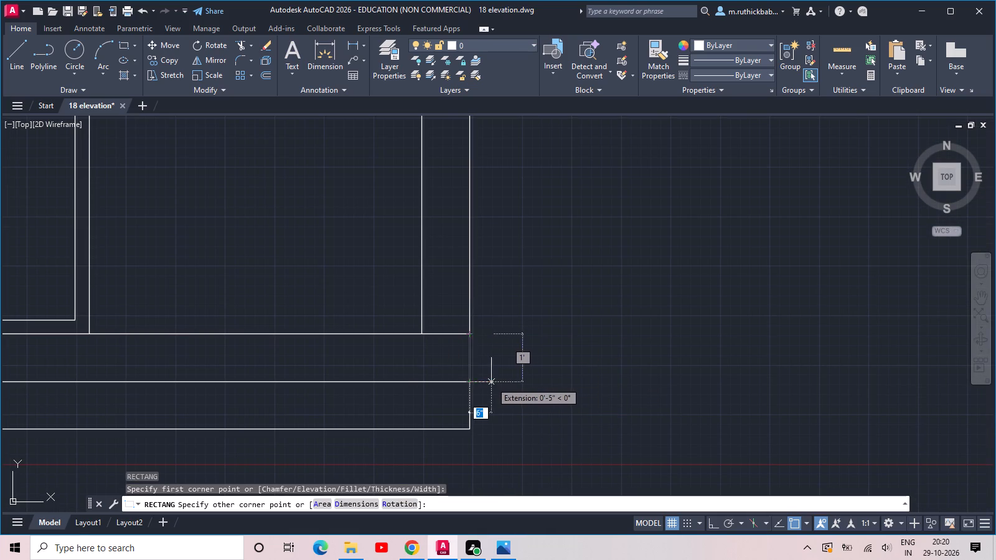
{"action": "left_click", "coordinate": [507, 383]}
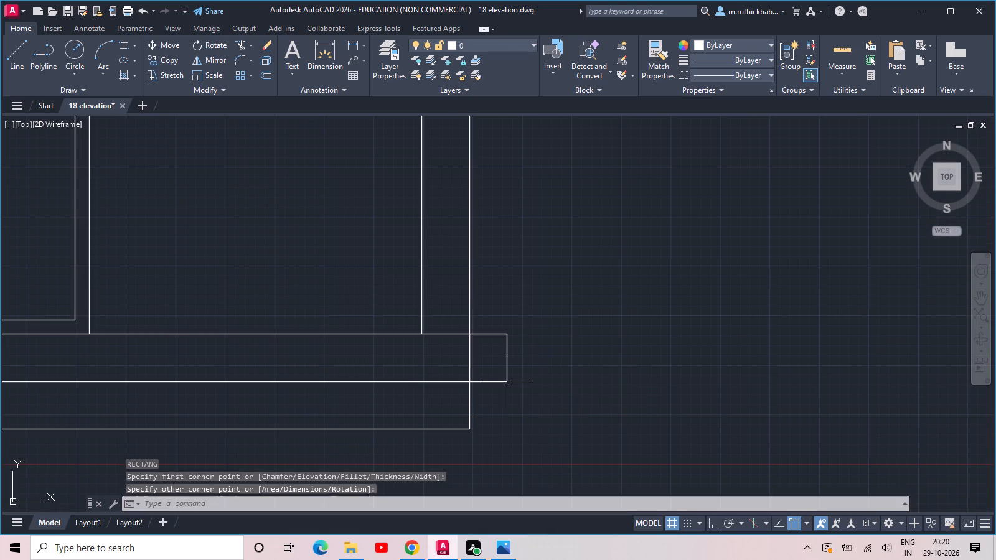
{"action": "key", "text": "Escape"}
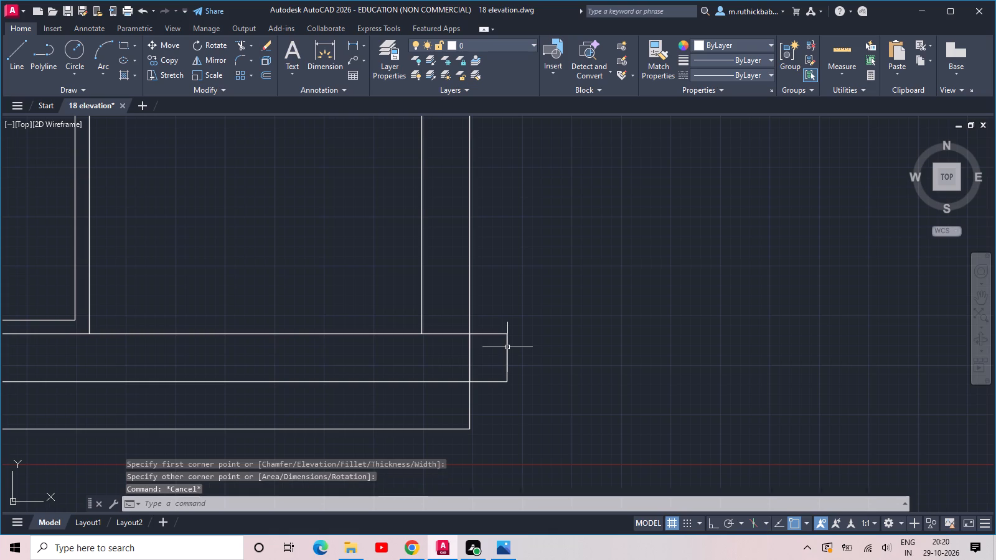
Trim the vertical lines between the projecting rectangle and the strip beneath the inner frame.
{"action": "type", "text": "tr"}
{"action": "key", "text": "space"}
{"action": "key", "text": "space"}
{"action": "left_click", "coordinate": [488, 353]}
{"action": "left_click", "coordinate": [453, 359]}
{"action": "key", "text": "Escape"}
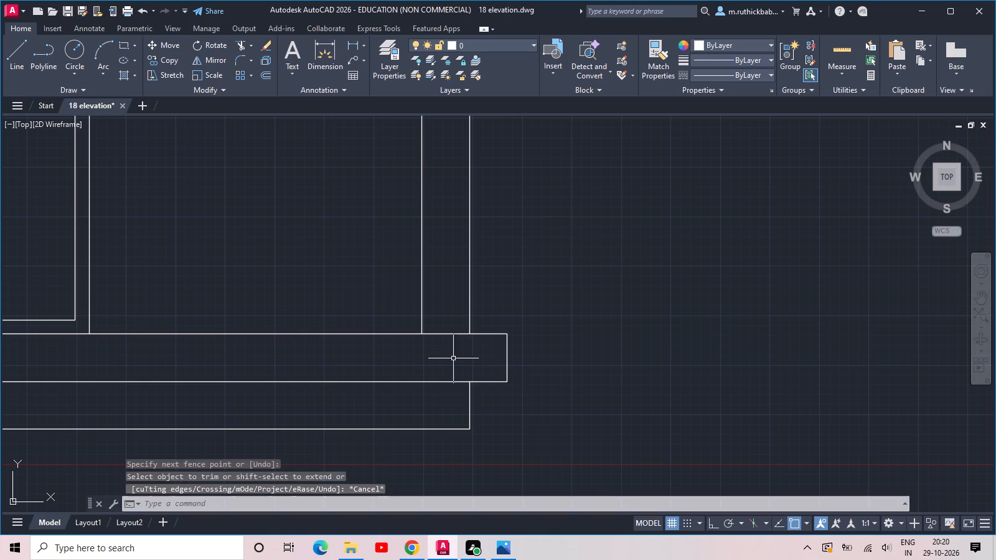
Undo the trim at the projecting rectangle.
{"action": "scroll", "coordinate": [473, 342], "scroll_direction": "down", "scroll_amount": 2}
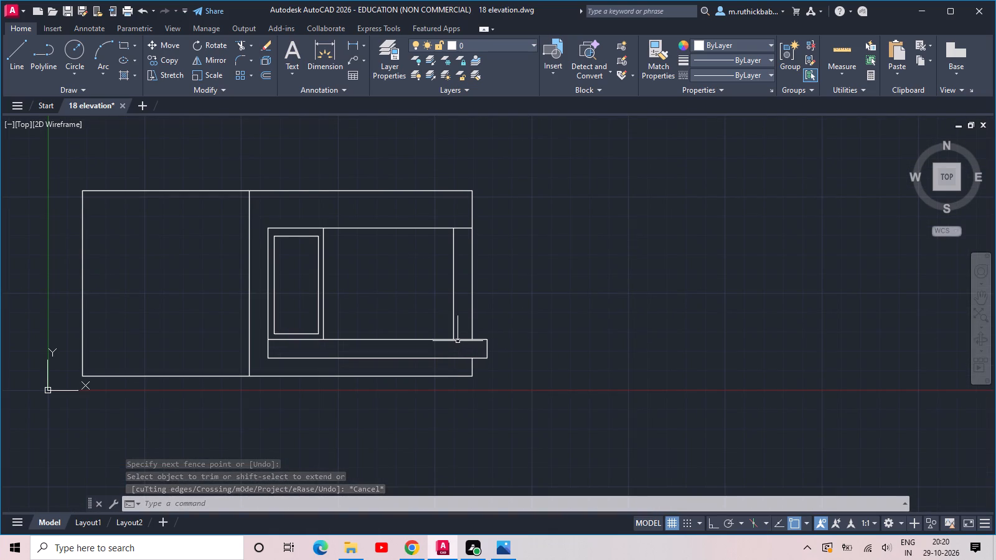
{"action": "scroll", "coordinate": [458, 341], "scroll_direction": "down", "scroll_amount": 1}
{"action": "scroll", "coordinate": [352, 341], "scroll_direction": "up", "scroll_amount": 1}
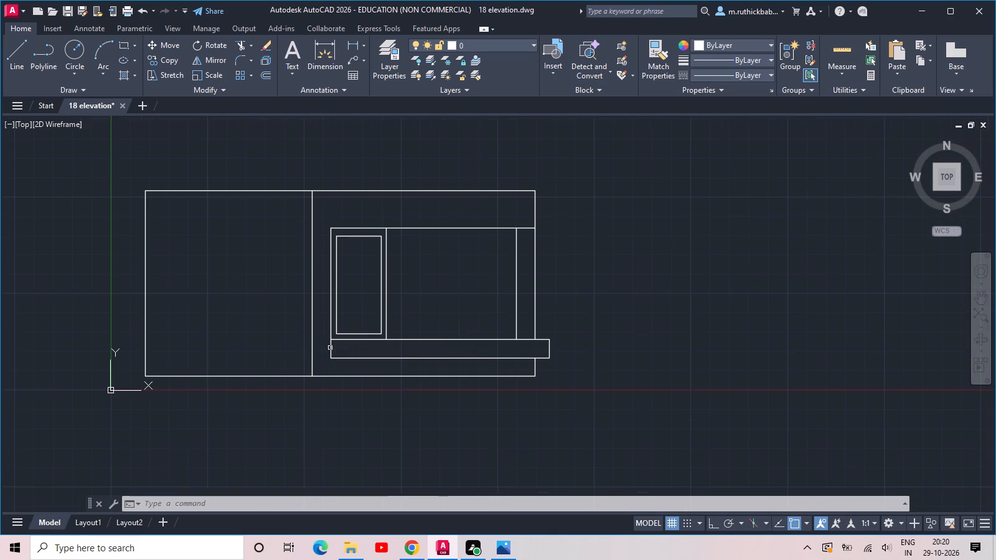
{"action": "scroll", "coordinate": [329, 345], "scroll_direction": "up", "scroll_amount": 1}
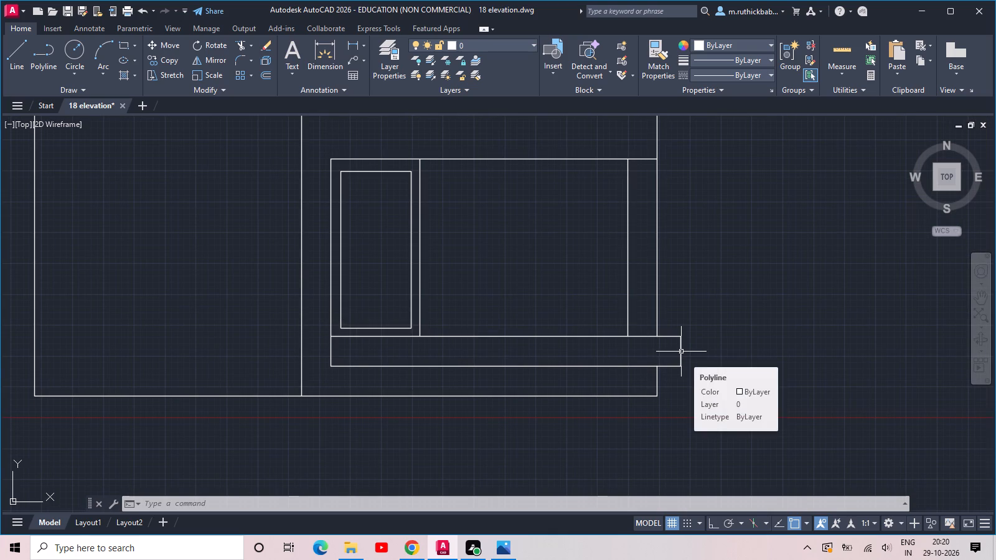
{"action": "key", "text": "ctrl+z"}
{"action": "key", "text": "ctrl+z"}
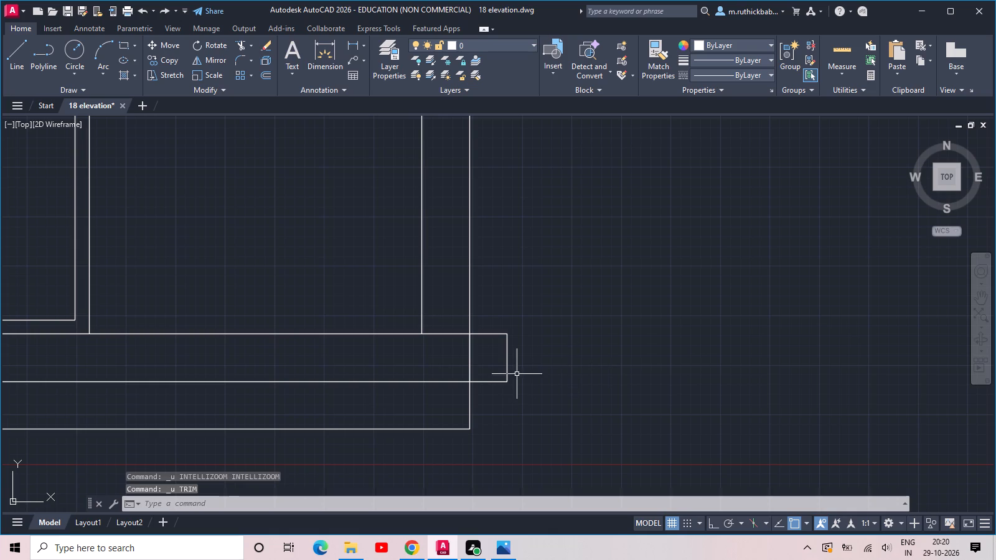
Move the projecting rectangle down 1' so its upper inner corner meets the end of the offset line.
{"action": "left_click", "coordinate": [497, 376]}
{"action": "left_click", "coordinate": [493, 392]}
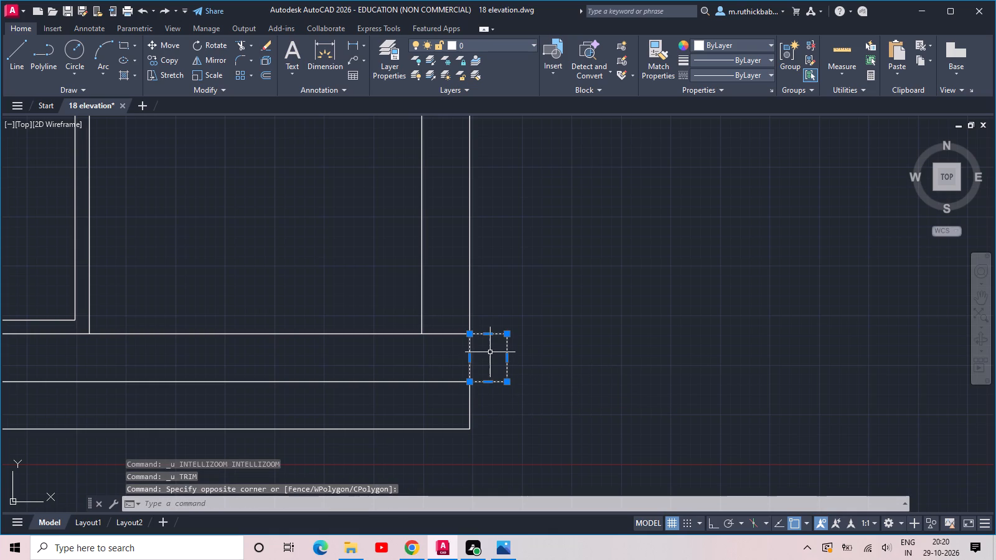
{"action": "type", "text": "mo"}
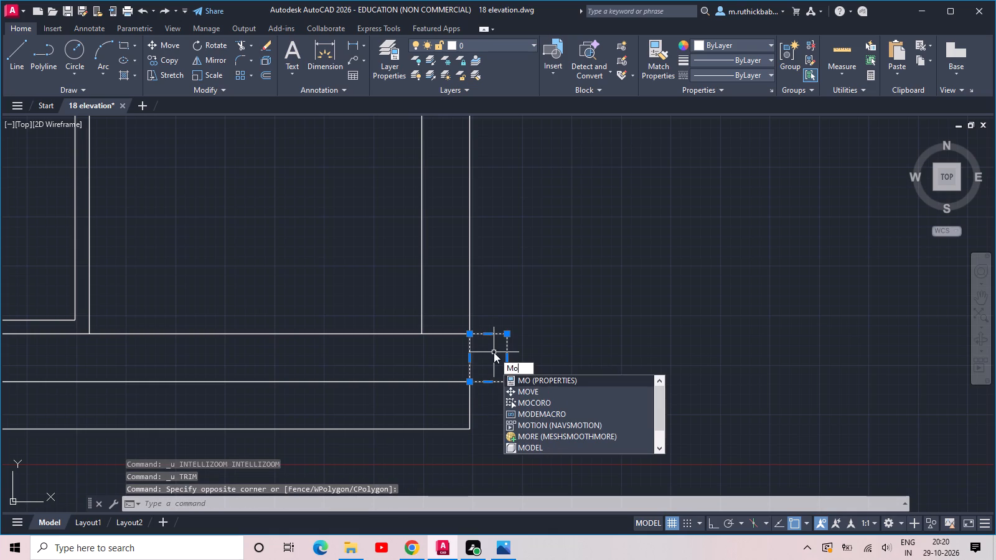
{"action": "type", "text": "v"}
{"action": "key", "text": "space"}
{"action": "left_click", "coordinate": [469, 336]}
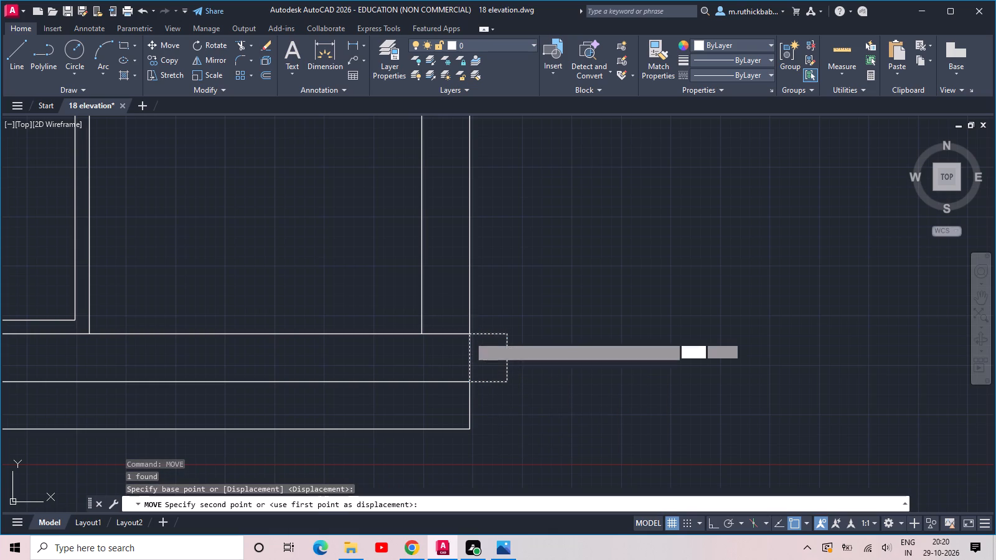
{"action": "left_click", "coordinate": [466, 383]}
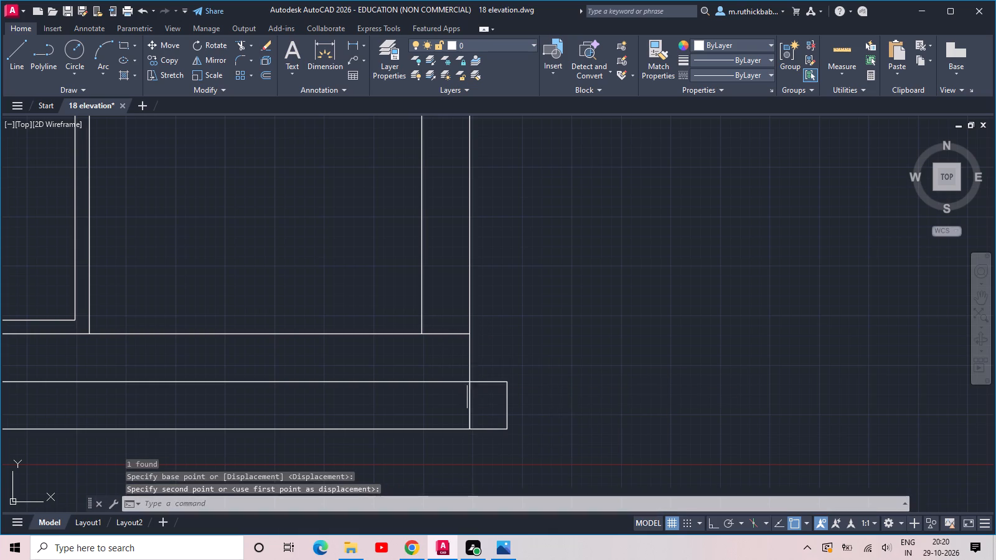
{"action": "key", "text": "Escape"}
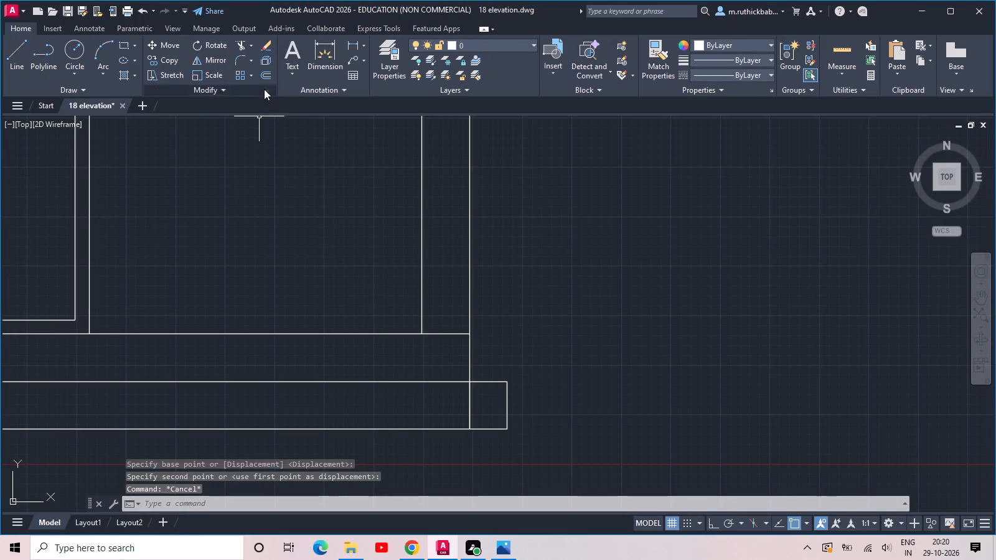
Trim the vertical lines separating the moved rectangle from the bottom strip of the elevation.
{"action": "left_click", "coordinate": [242, 45]}
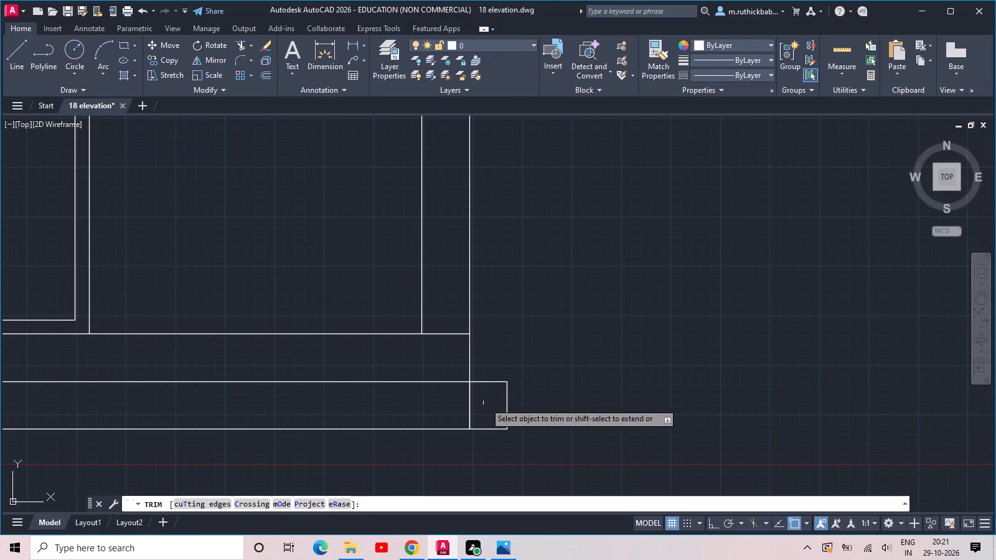
{"action": "left_click", "coordinate": [484, 403]}
{"action": "left_click", "coordinate": [433, 404]}
{"action": "key", "text": "Escape"}
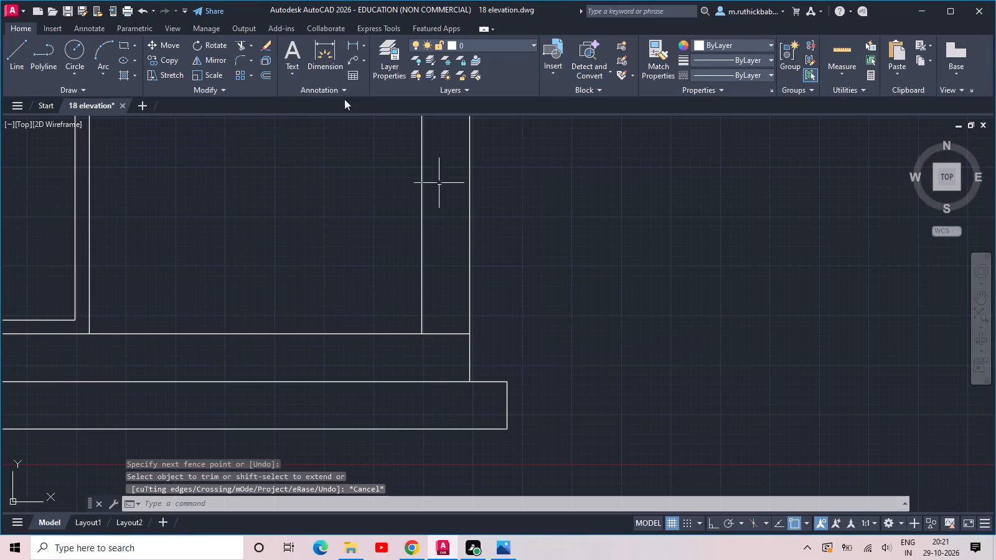
{"action": "left_click", "coordinate": [252, 45]}
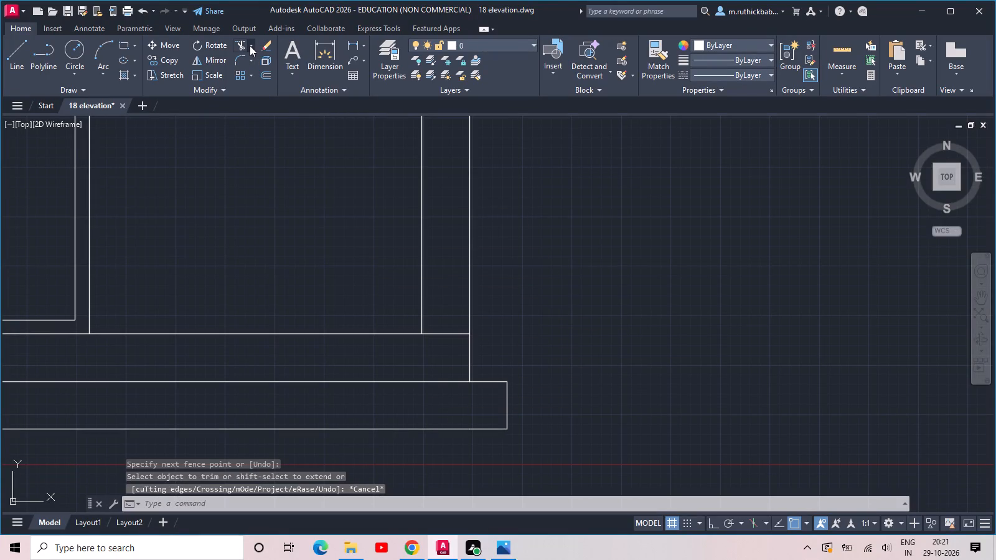
{"action": "left_click", "coordinate": [250, 45]}
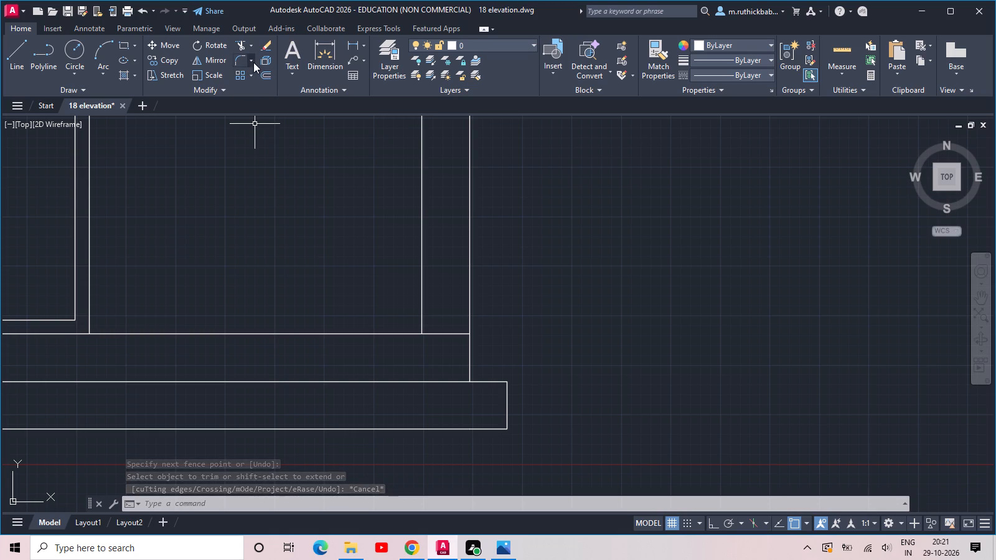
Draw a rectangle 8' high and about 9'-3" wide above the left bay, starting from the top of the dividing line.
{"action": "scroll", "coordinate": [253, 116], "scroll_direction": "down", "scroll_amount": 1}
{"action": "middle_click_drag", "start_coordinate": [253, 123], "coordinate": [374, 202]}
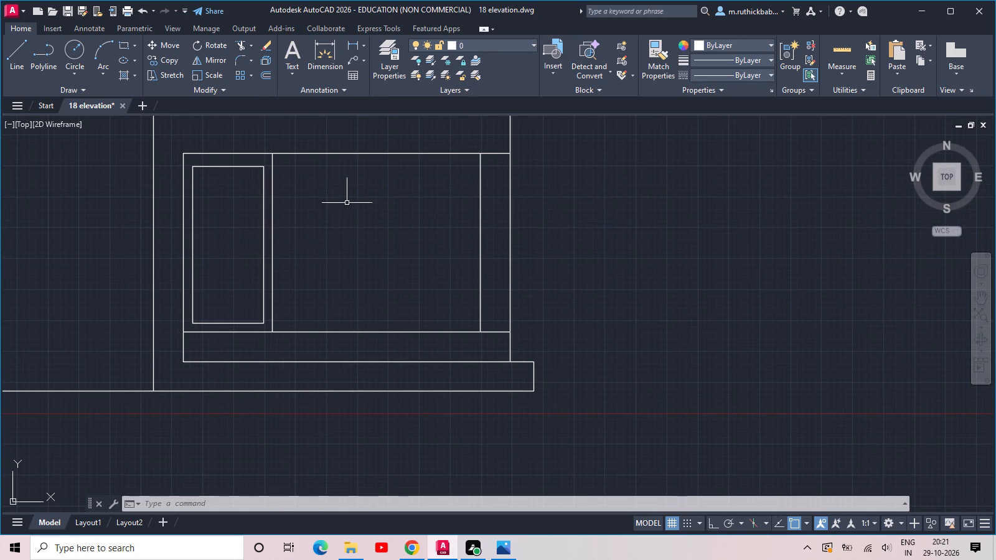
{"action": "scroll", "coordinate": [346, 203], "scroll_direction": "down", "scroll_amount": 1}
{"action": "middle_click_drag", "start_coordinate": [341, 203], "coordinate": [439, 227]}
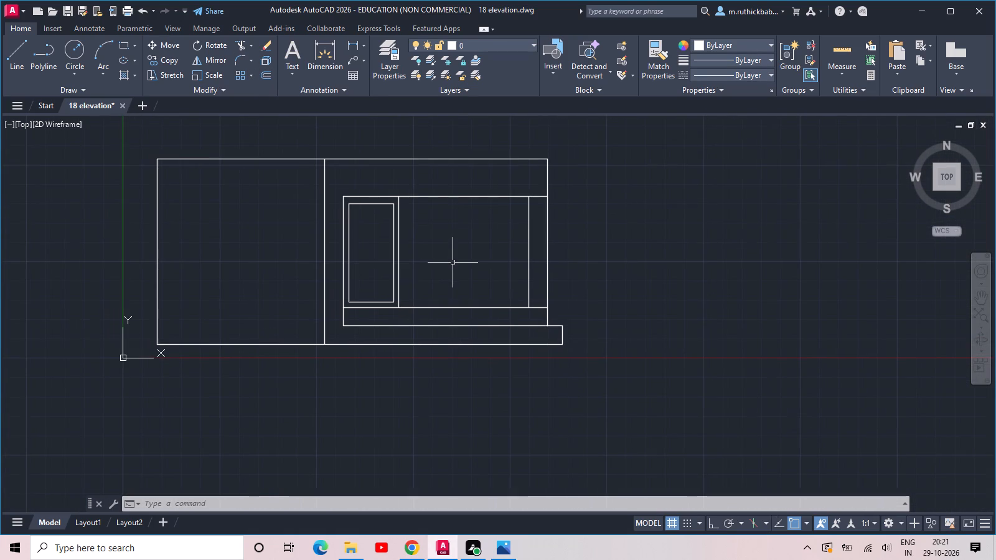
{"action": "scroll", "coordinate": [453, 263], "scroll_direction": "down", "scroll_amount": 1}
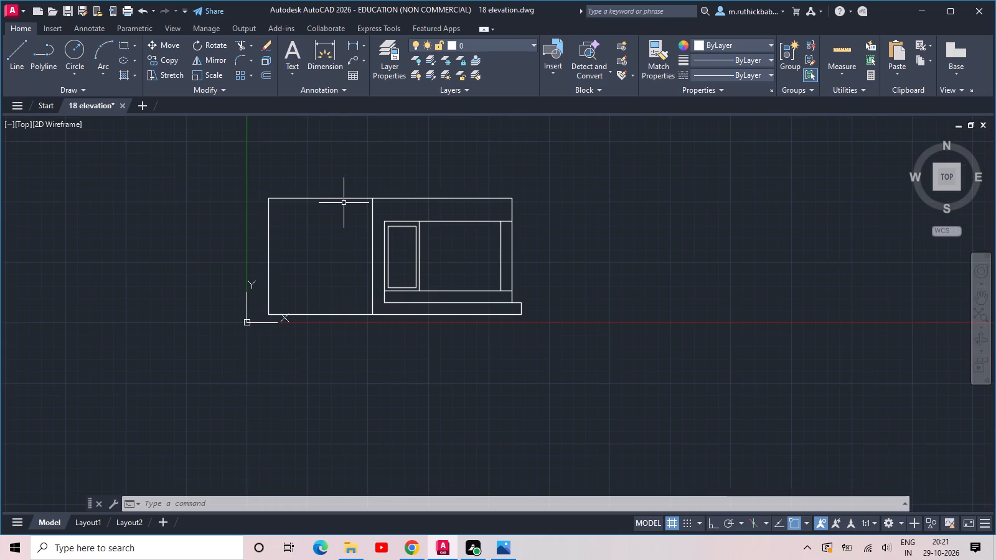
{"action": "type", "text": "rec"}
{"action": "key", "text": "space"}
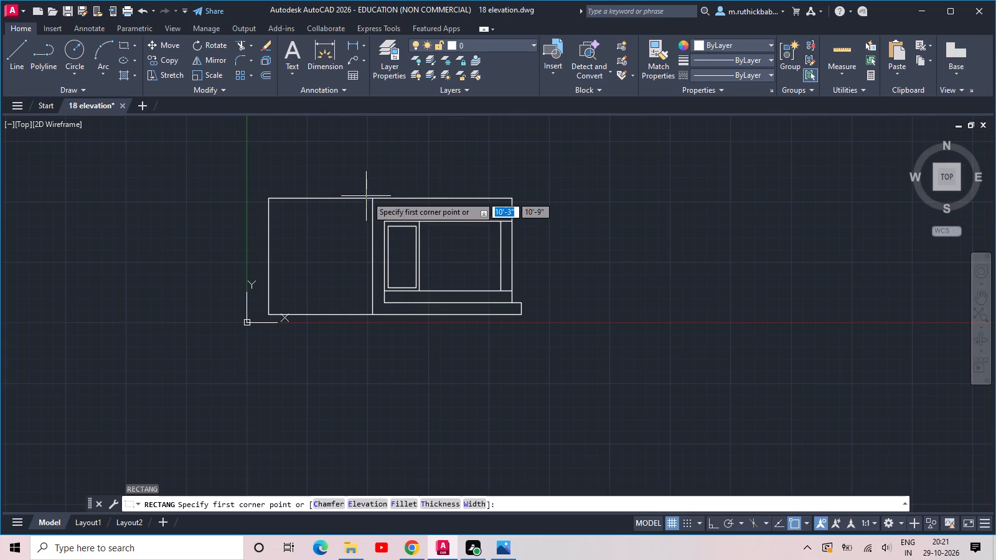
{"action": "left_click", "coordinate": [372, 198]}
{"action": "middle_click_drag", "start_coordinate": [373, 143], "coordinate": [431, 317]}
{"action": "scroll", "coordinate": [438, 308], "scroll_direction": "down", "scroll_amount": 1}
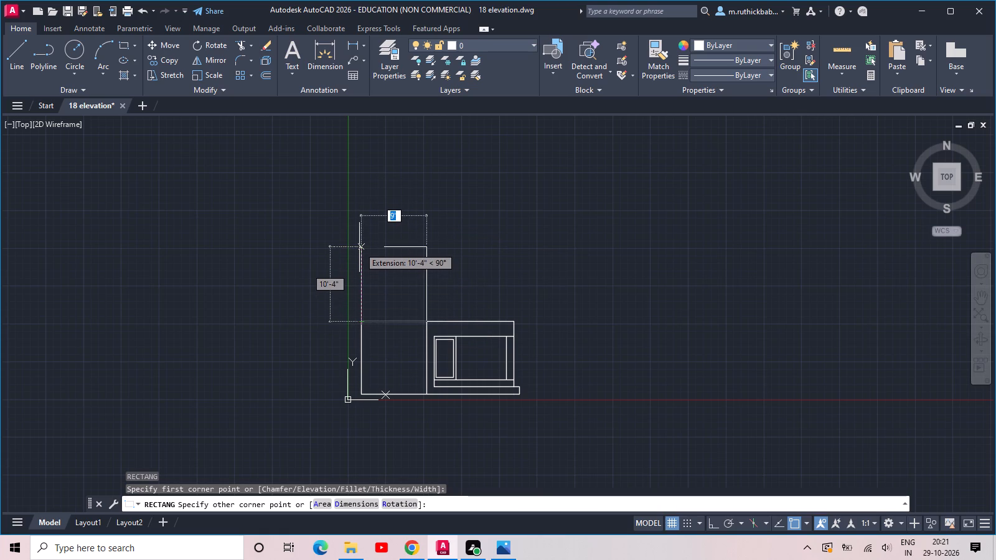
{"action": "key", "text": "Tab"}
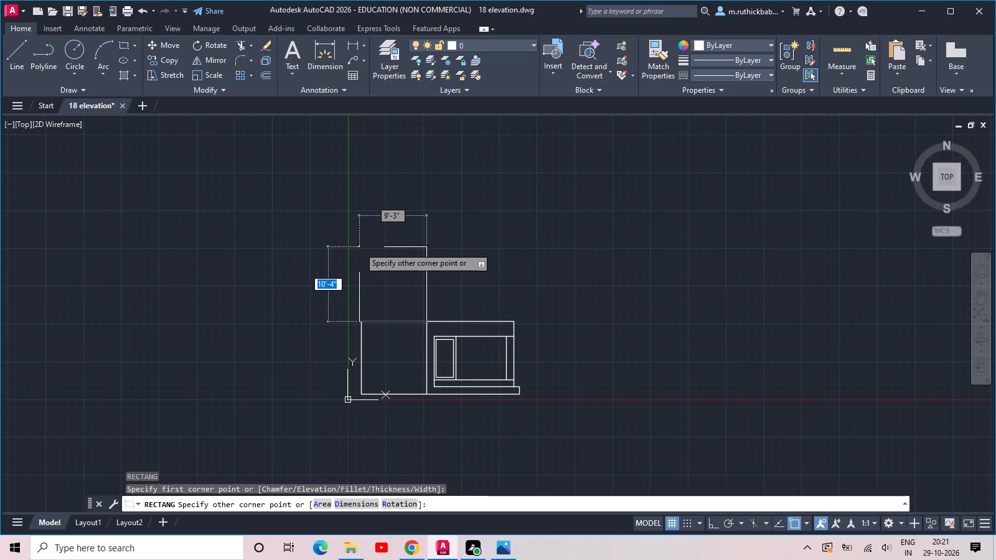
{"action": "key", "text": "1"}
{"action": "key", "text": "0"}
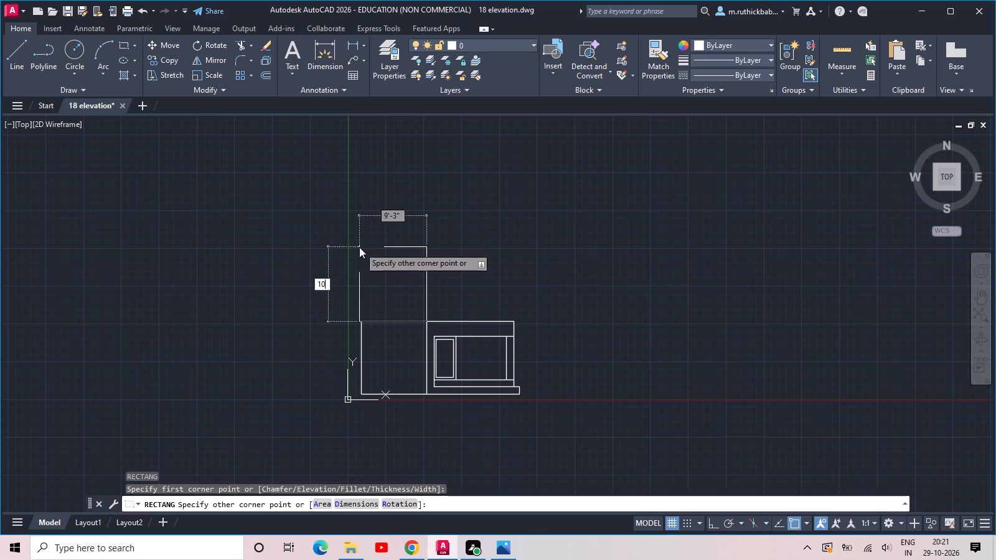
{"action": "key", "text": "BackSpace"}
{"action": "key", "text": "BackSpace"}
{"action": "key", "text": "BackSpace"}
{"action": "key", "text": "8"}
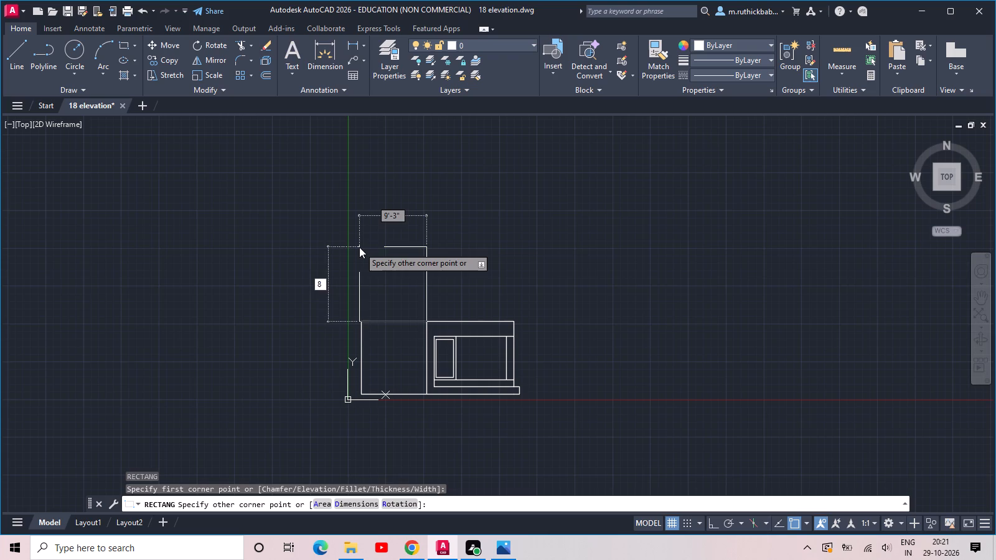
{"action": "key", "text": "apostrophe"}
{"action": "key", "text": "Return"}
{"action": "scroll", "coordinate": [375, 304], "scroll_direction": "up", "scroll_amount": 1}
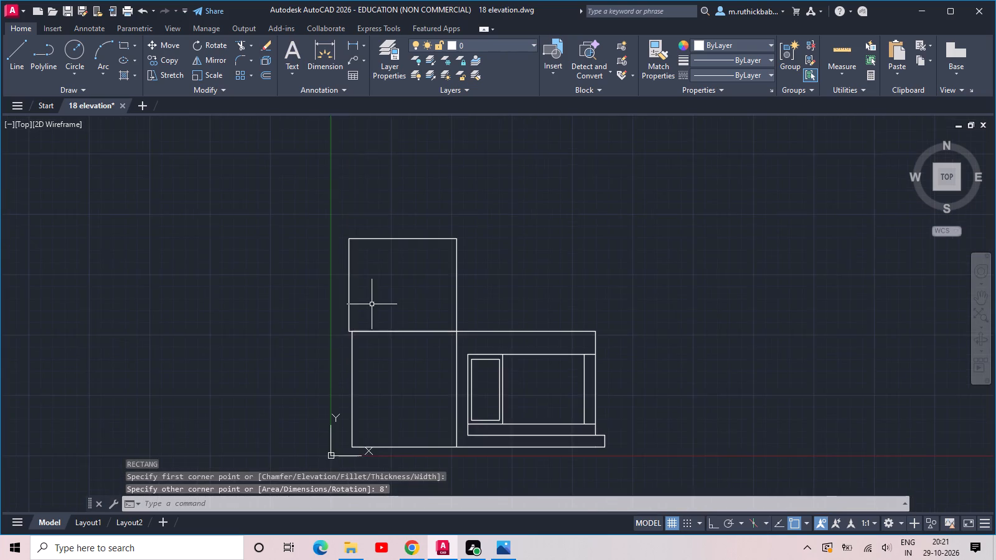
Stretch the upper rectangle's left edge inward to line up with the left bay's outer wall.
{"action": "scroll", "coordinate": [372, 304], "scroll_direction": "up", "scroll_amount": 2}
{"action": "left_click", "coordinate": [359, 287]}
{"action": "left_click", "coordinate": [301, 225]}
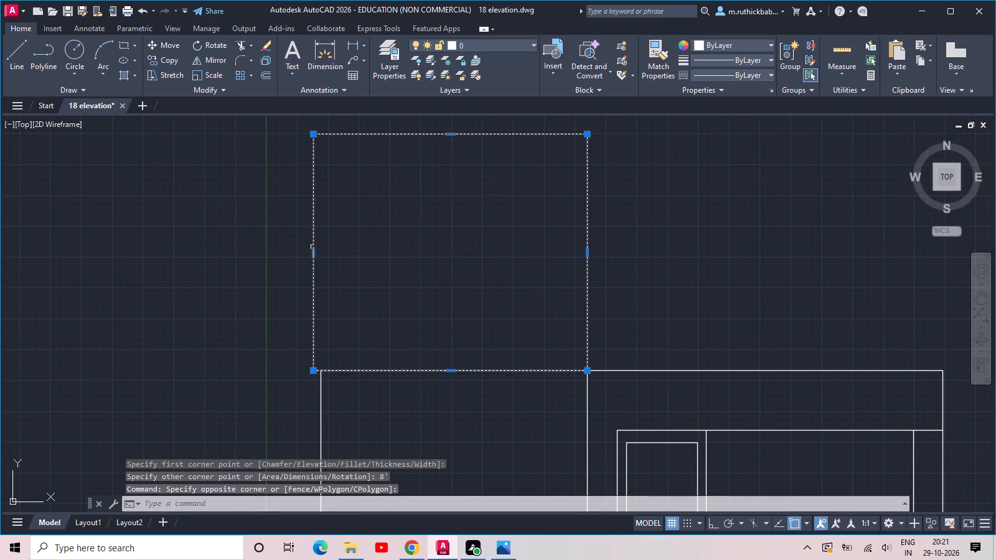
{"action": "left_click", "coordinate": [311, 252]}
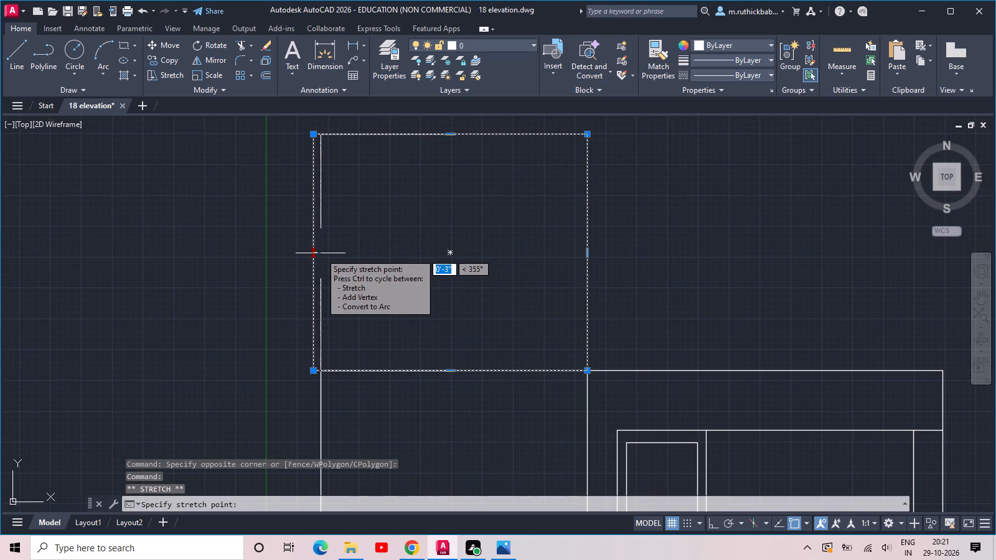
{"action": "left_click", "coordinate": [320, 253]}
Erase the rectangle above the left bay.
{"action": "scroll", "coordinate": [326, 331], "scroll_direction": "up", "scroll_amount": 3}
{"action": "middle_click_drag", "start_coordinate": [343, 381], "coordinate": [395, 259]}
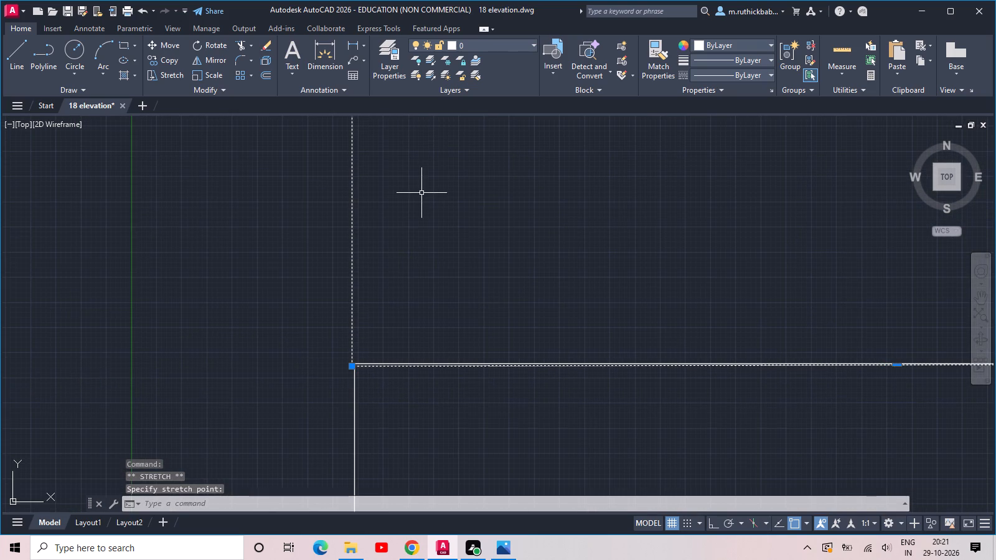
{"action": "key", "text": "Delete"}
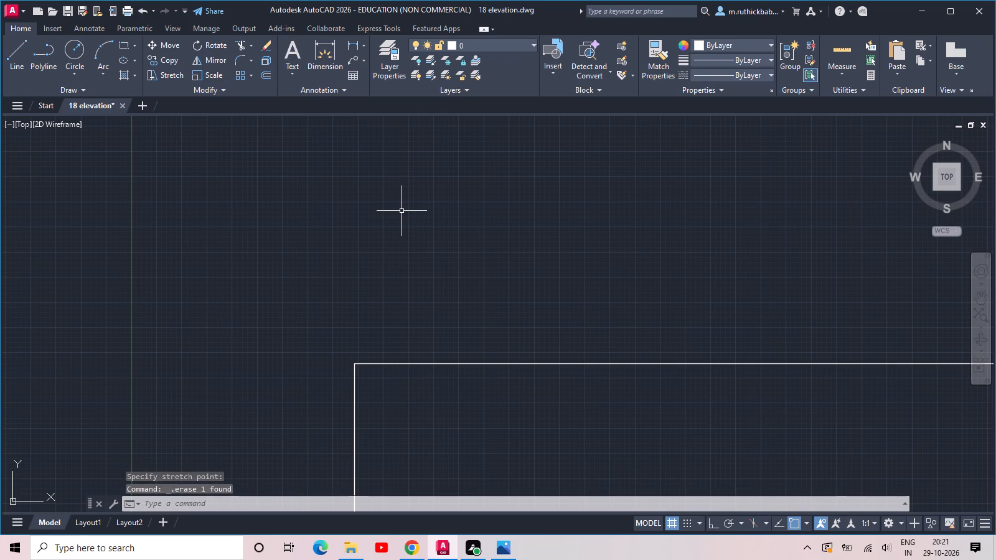
Offset the elevation's top line 8' upward.
{"action": "scroll", "coordinate": [435, 226], "scroll_direction": "down", "scroll_amount": 4}
{"action": "middle_click_drag", "start_coordinate": [486, 244], "coordinate": [457, 259]}
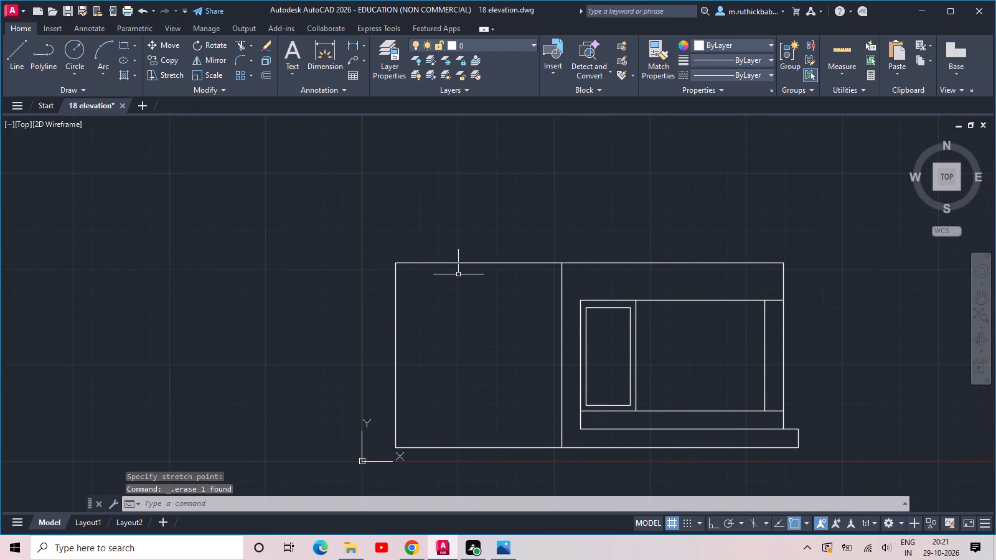
{"action": "type", "text": "off"}
{"action": "key", "text": "space"}
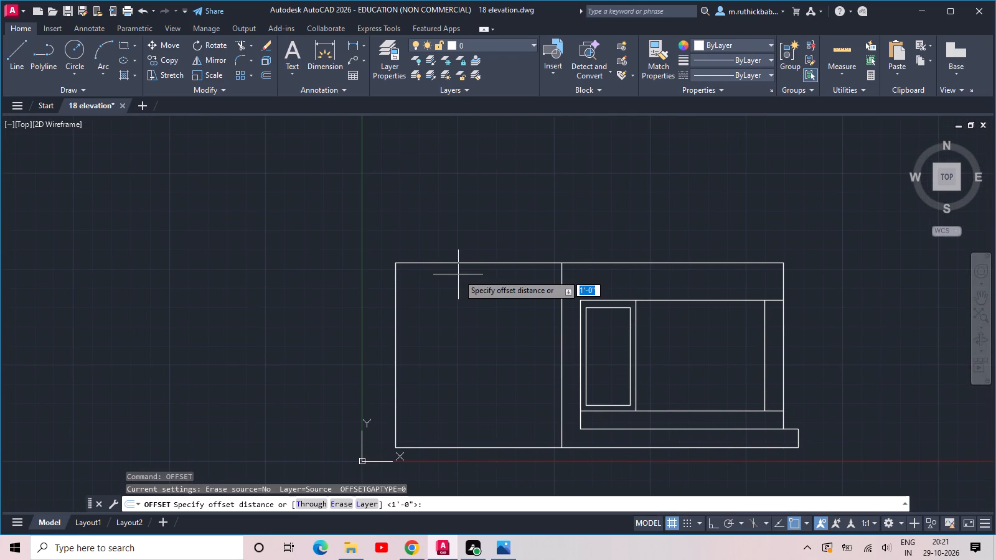
{"action": "type", "text": "8'"}
{"action": "key", "text": "Return"}
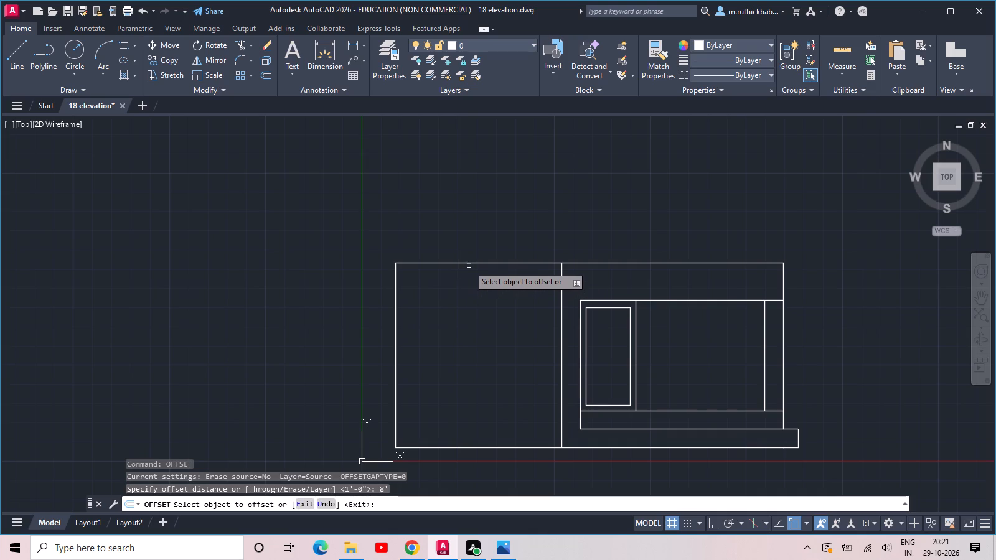
{"action": "left_click", "coordinate": [469, 264]}
{"action": "left_click", "coordinate": [479, 212]}
{"action": "scroll", "coordinate": [479, 212], "scroll_direction": "down", "scroll_amount": 1}
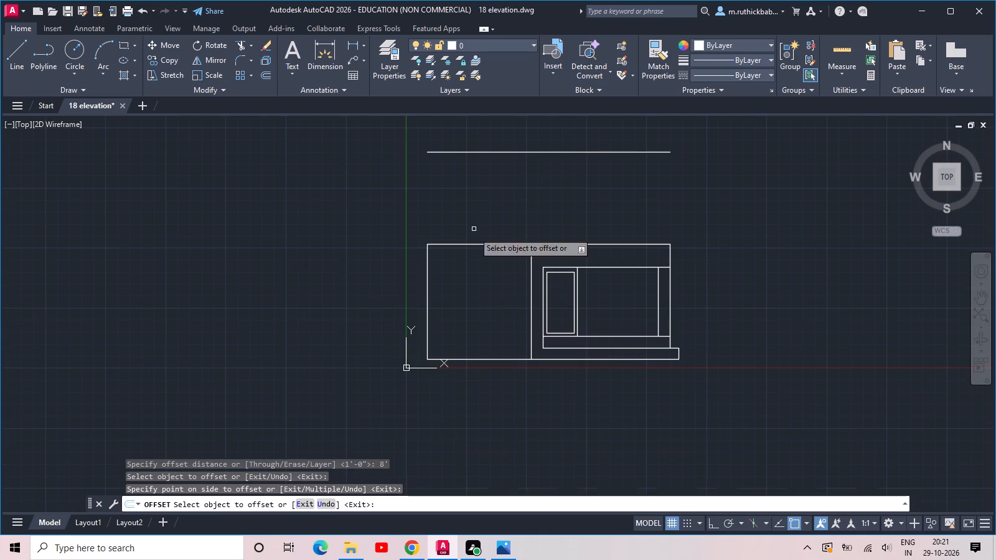
Offset the elevation's bottom line 10' downward.
{"action": "left_click", "coordinate": [488, 358]}
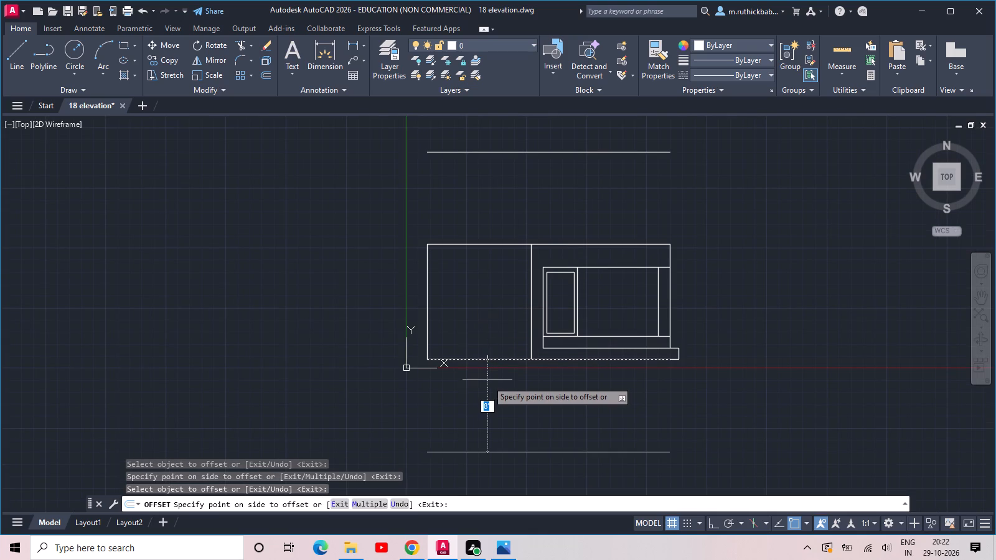
{"action": "key", "text": "1"}
{"action": "type", "text": "0'"}
{"action": "key", "text": "Return"}
{"action": "middle_click_drag", "start_coordinate": [502, 322], "coordinate": [496, 296]}
{"action": "key", "text": "Escape"}
{"action": "key", "text": "Escape"}
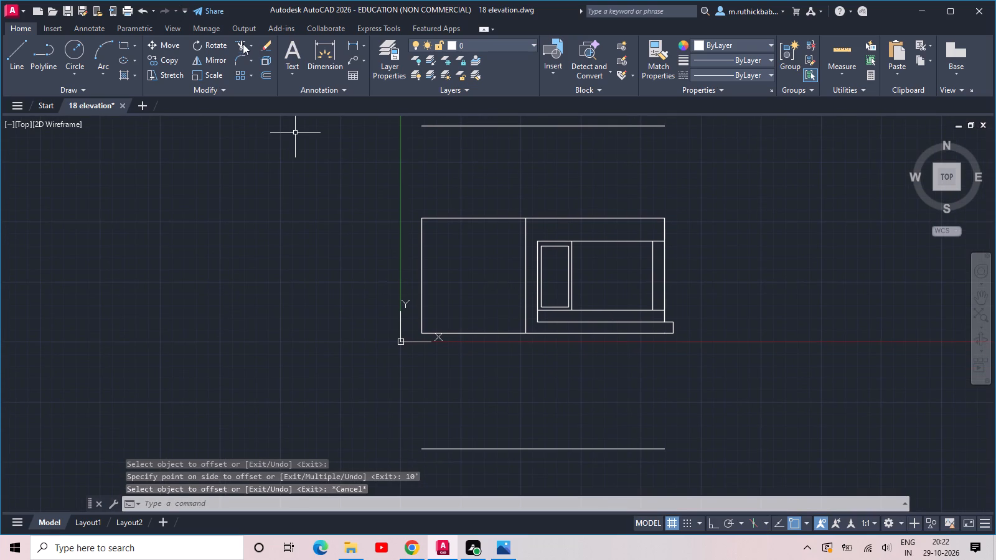
Extend the left outer wall line and the dividing line up and down to meet both offset lines.
{"action": "left_click", "coordinate": [250, 45]}
{"action": "left_click", "coordinate": [260, 92]}
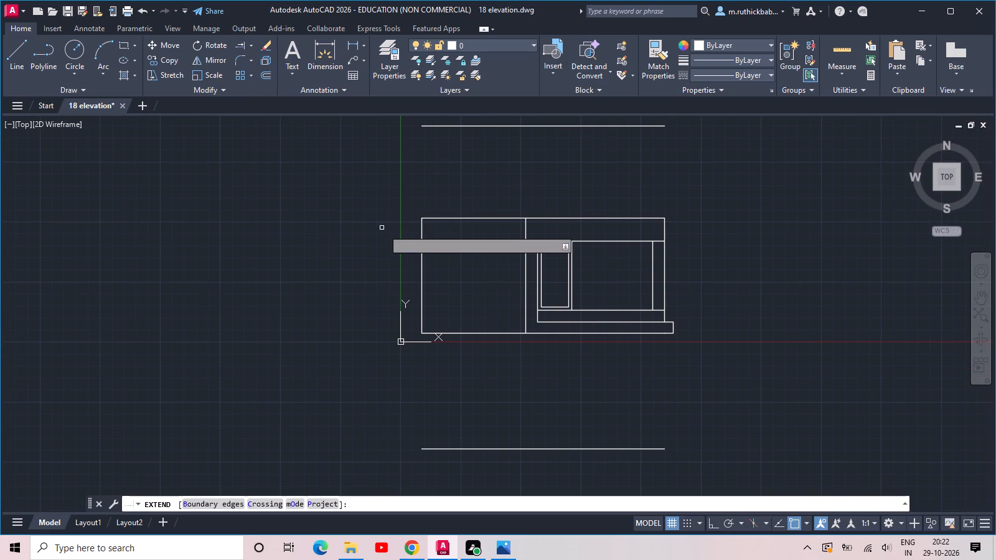
{"action": "left_click", "coordinate": [425, 241]}
{"action": "left_click", "coordinate": [412, 256]}
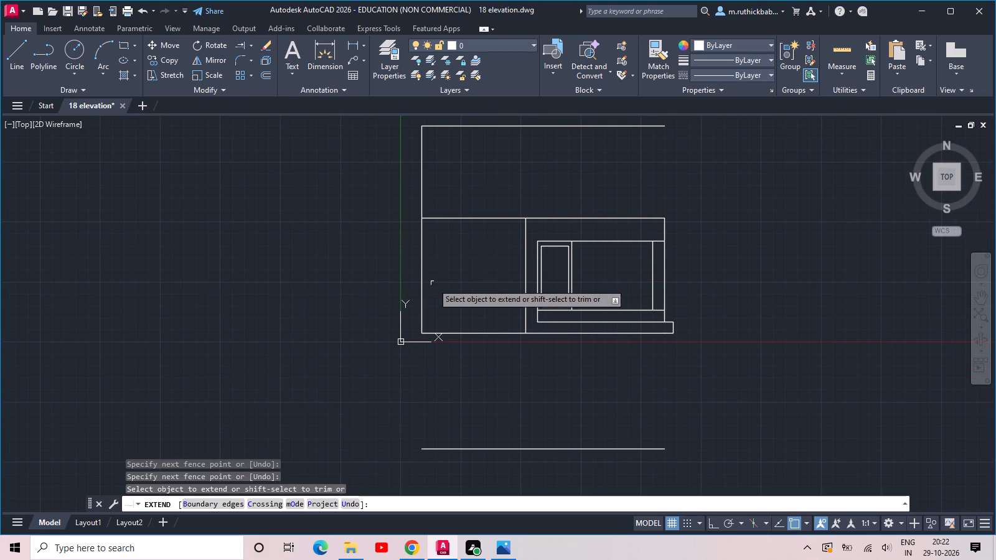
{"action": "left_click_drag", "start_coordinate": [429, 310], "coordinate": [421, 316]}
{"action": "left_click", "coordinate": [408, 326]}
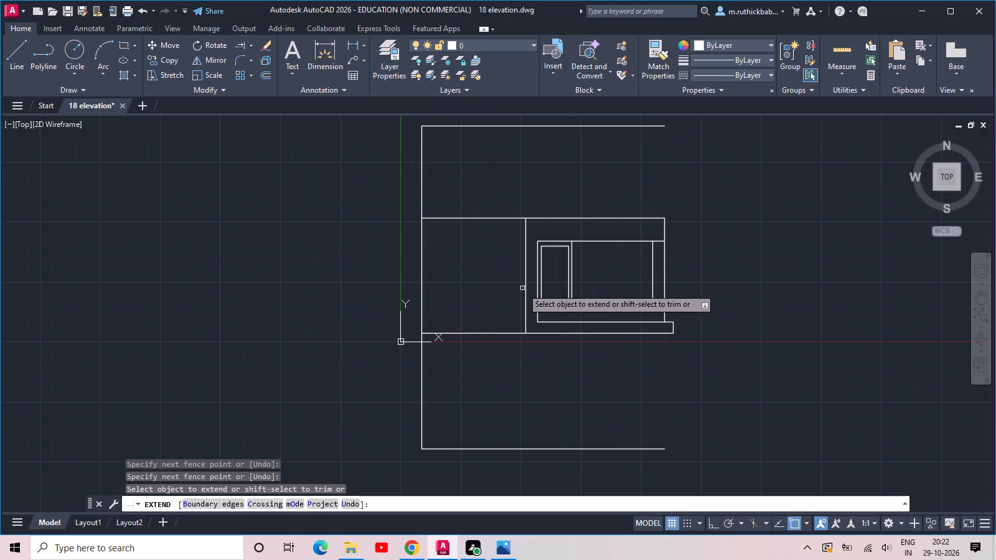
{"action": "left_click", "coordinate": [525, 297]}
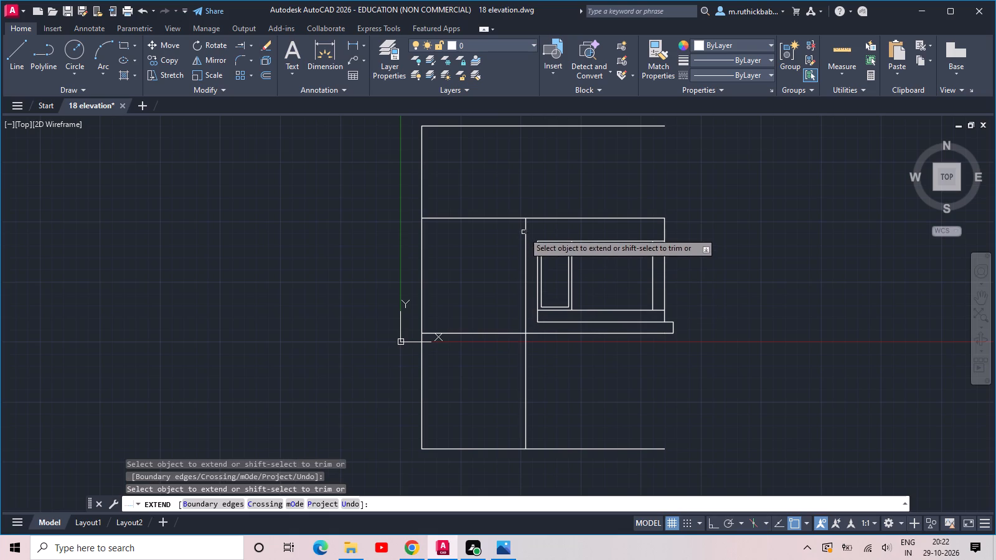
{"action": "left_click", "coordinate": [527, 231]}
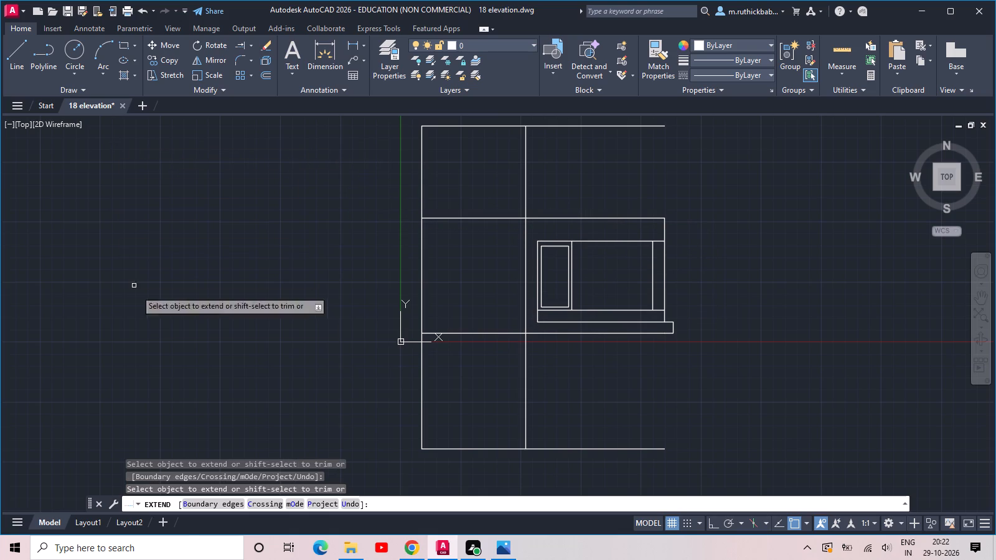
{"action": "key", "text": "Escape"}
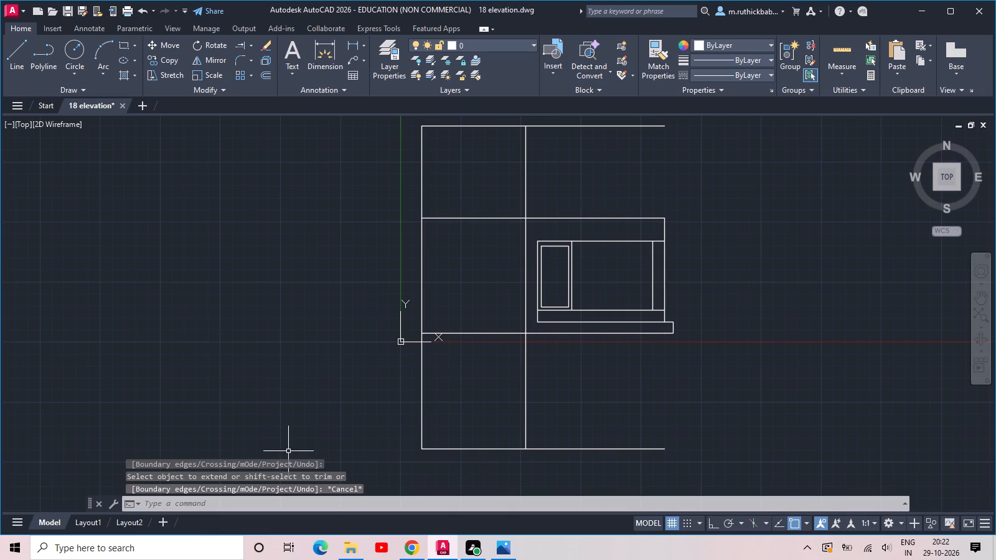
Extend the right outer wall line down to the lower offset line.
{"action": "middle_click_drag", "start_coordinate": [505, 178], "coordinate": [434, 200]}
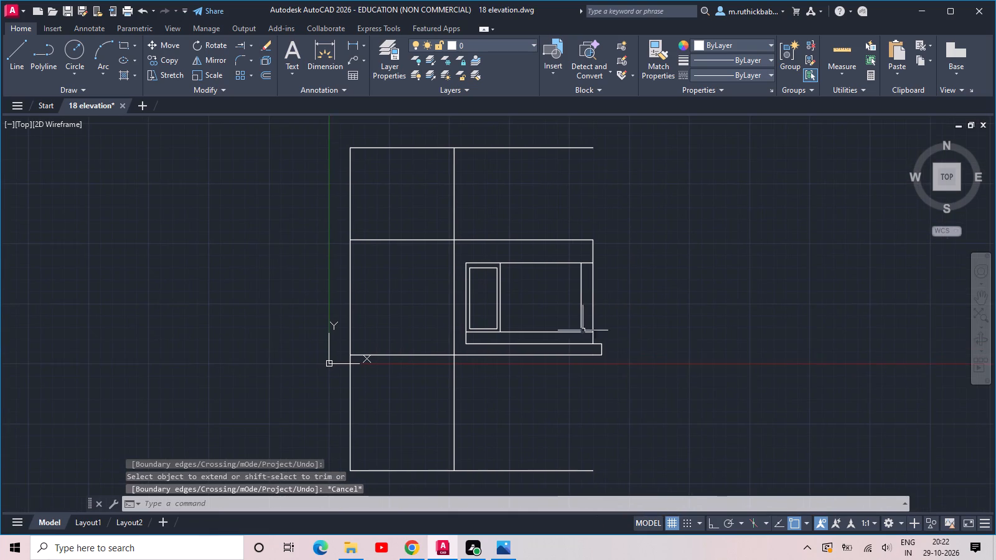
{"action": "middle_click_drag", "start_coordinate": [589, 342], "coordinate": [545, 214]}
{"action": "middle_click_drag", "start_coordinate": [553, 256], "coordinate": [542, 281]}
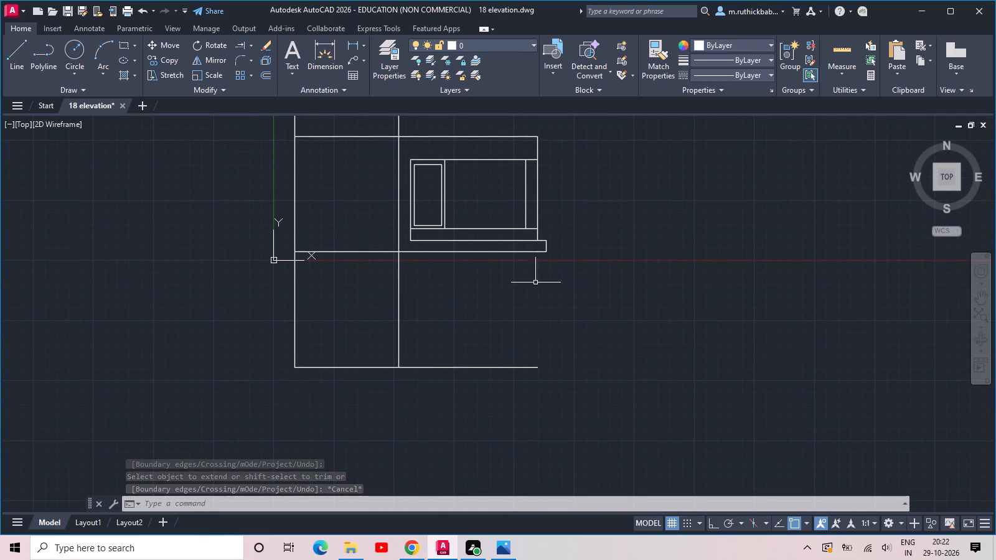
{"action": "key", "text": "space"}
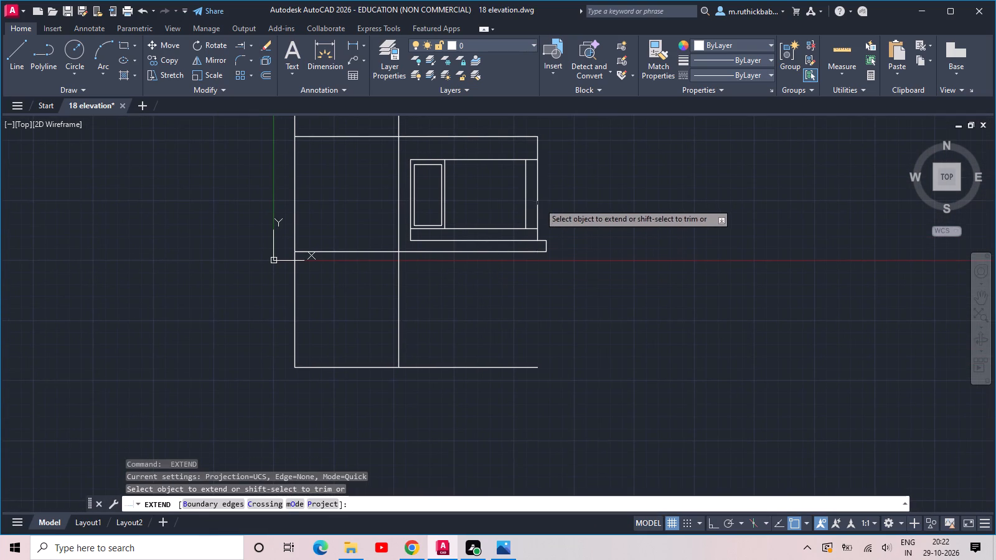
{"action": "left_click", "coordinate": [539, 203]}
{"action": "left_click", "coordinate": [535, 212]}
{"action": "left_click", "coordinate": [543, 204]}
{"action": "left_click", "coordinate": [532, 215]}
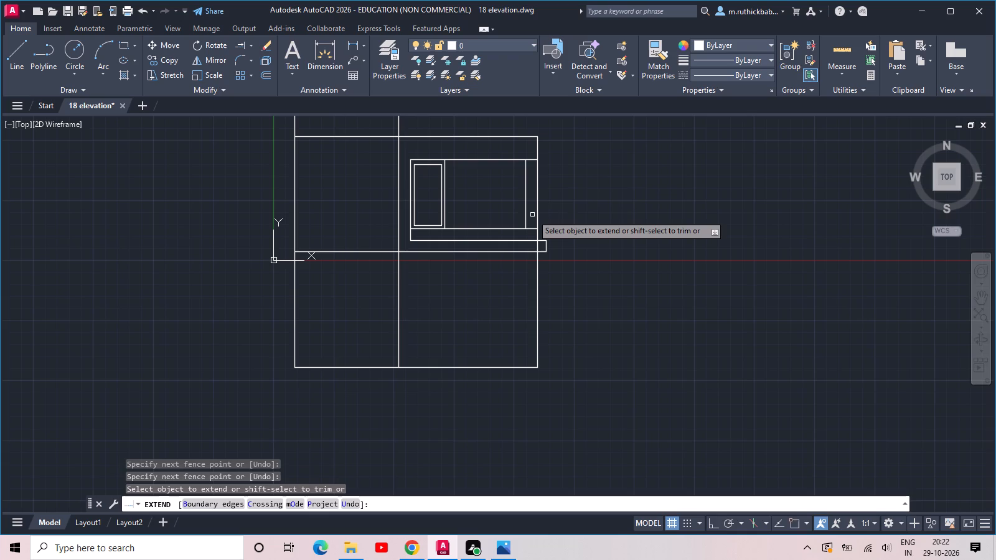
{"action": "key", "text": "Escape"}
Trim the extended right wall line where it crosses the projecting base rectangle.
{"action": "middle_click_drag", "start_coordinate": [541, 206], "coordinate": [519, 230]}
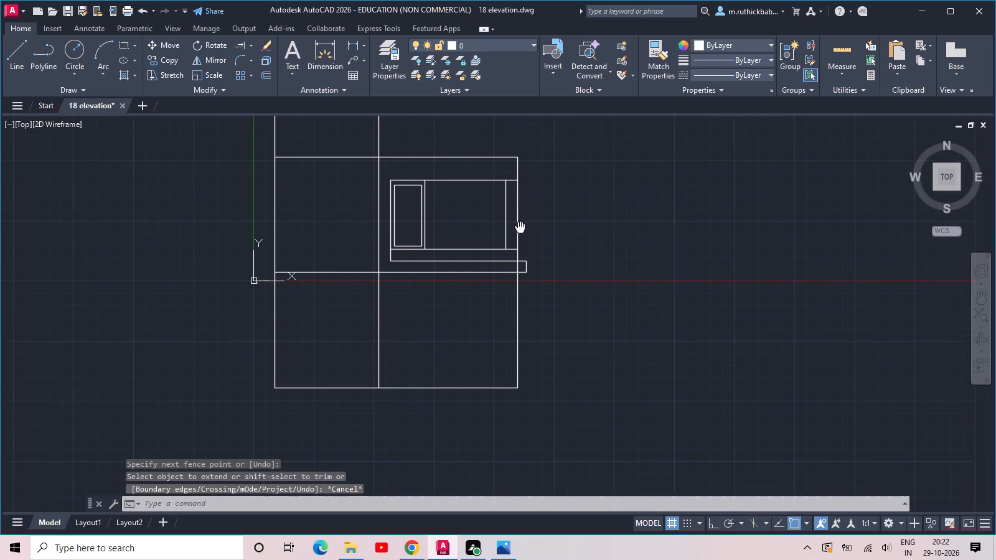
{"action": "middle_click_drag", "start_coordinate": [519, 230], "coordinate": [517, 234]}
{"action": "key", "text": "t"}
{"action": "key", "text": "r"}
{"action": "key", "text": "space"}
{"action": "key", "text": "space"}
{"action": "scroll", "coordinate": [519, 279], "scroll_direction": "up", "scroll_amount": 3}
{"action": "left_click", "coordinate": [519, 273]}
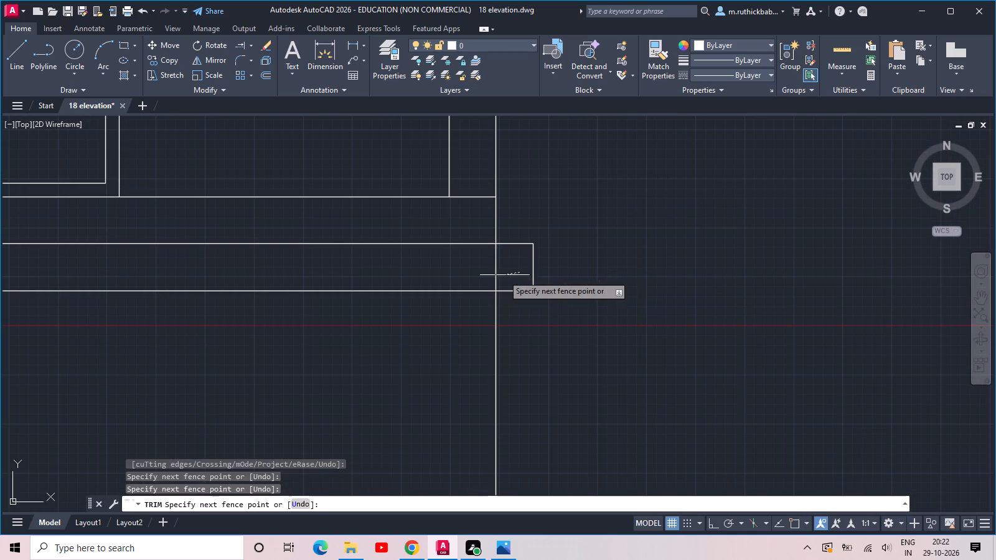
{"action": "left_click", "coordinate": [491, 274]}
{"action": "scroll", "coordinate": [484, 264], "scroll_direction": "down", "scroll_amount": 2}
{"action": "key", "text": "Escape"}
Draw a rectangle about 2' high and 6" wide projecting outward from the middle storey's top right corner.
{"action": "middle_click_drag", "start_coordinate": [528, 201], "coordinate": [546, 238]}
{"action": "scroll", "coordinate": [552, 243], "scroll_direction": "down", "scroll_amount": 1}
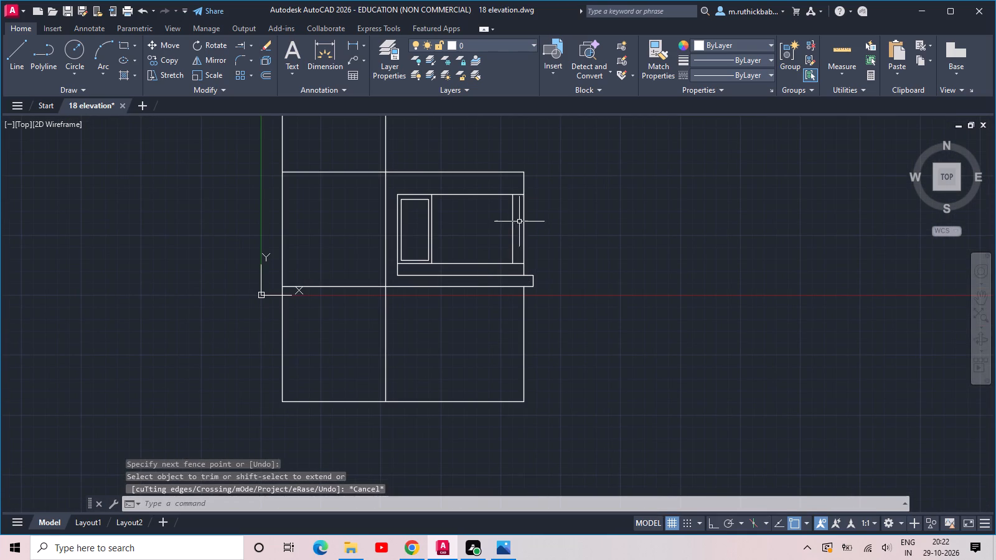
{"action": "scroll", "coordinate": [533, 180], "scroll_direction": "up", "scroll_amount": 1}
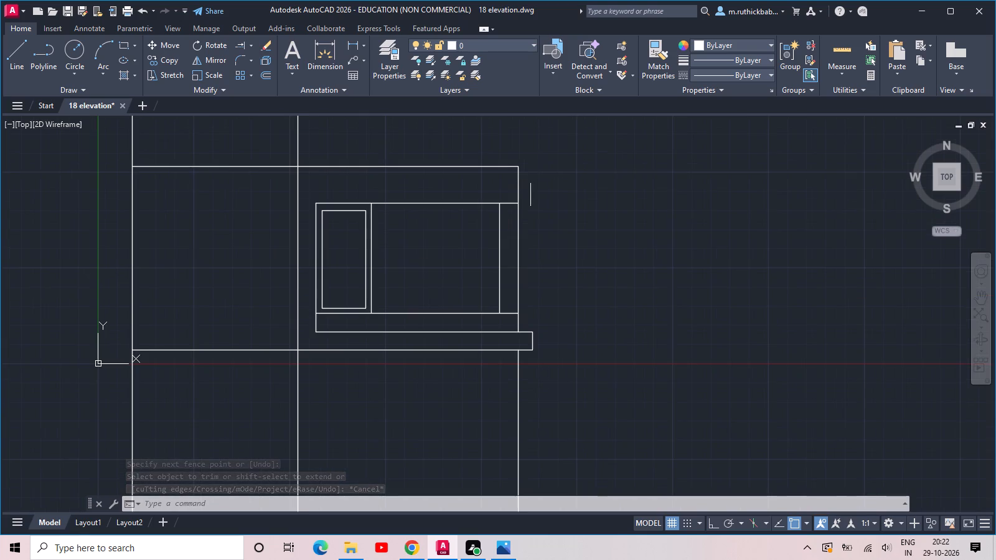
{"action": "scroll", "coordinate": [526, 181], "scroll_direction": "up", "scroll_amount": 1}
{"action": "middle_click_drag", "start_coordinate": [526, 181], "coordinate": [497, 218]}
{"action": "type", "text": "re"}
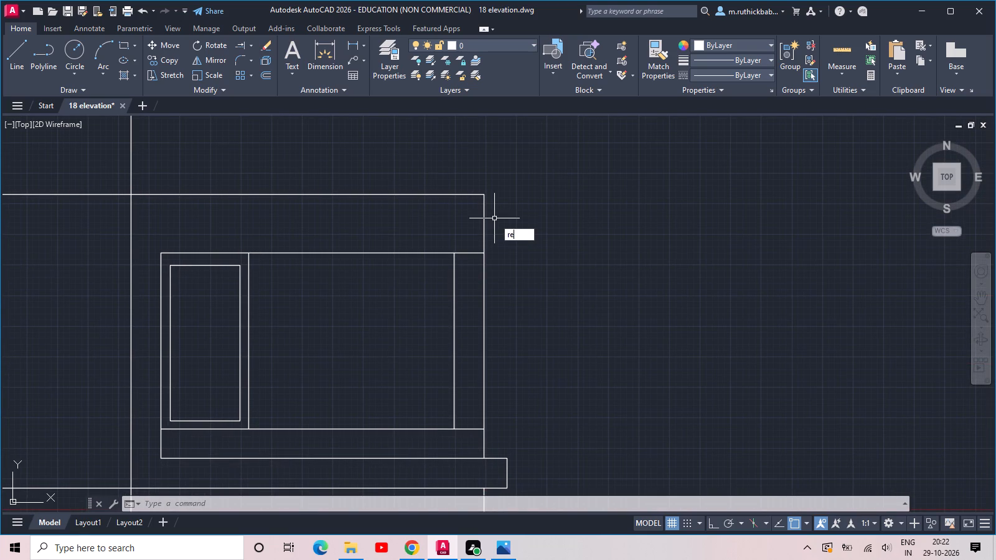
{"action": "type", "text": "c"}
{"action": "key", "text": "space"}
{"action": "left_click", "coordinate": [486, 194]}
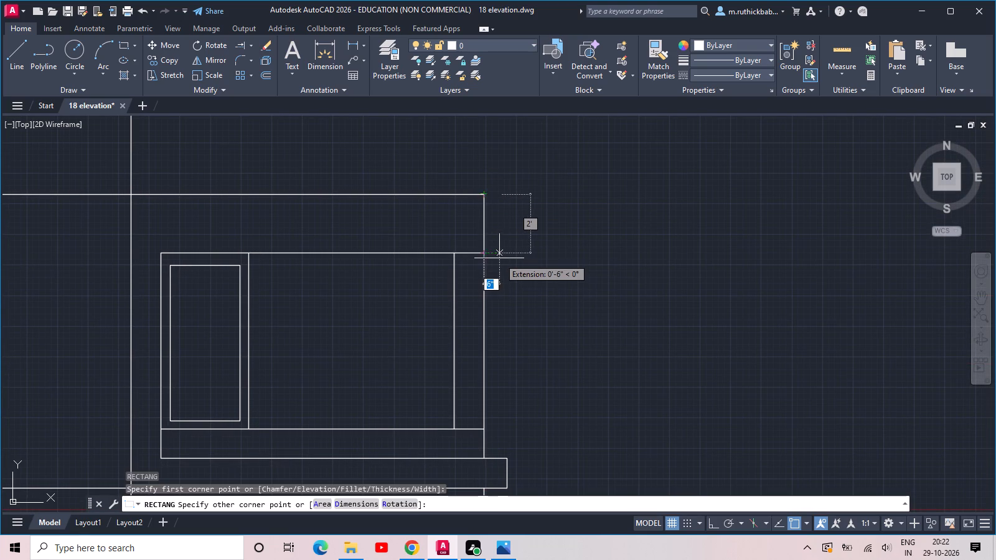
{"action": "left_click", "coordinate": [497, 257]}
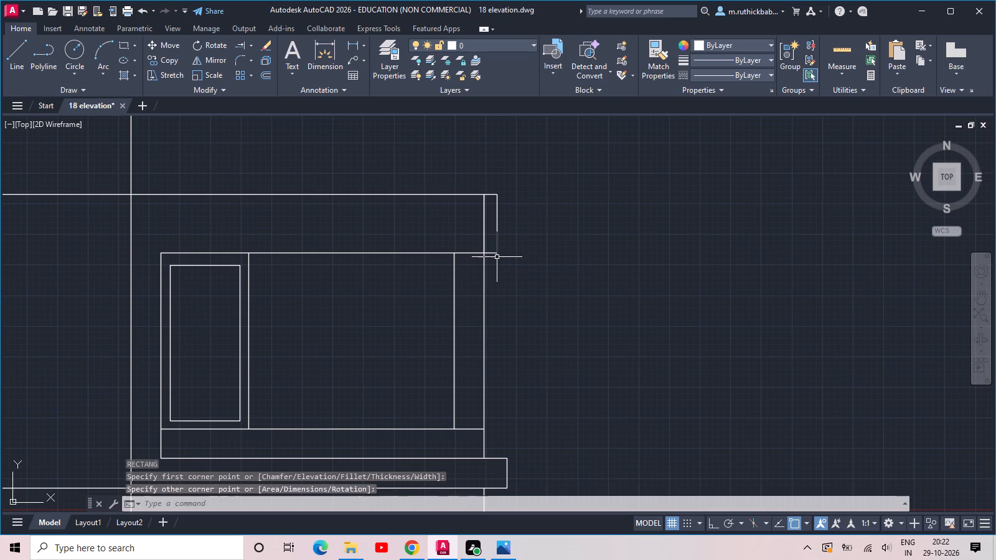
{"action": "key", "text": "Escape"}
Trim the right wall line and coincident rectangle edge where they cross the new projecting top band.
{"action": "type", "text": "tr"}
{"action": "key", "text": "space"}
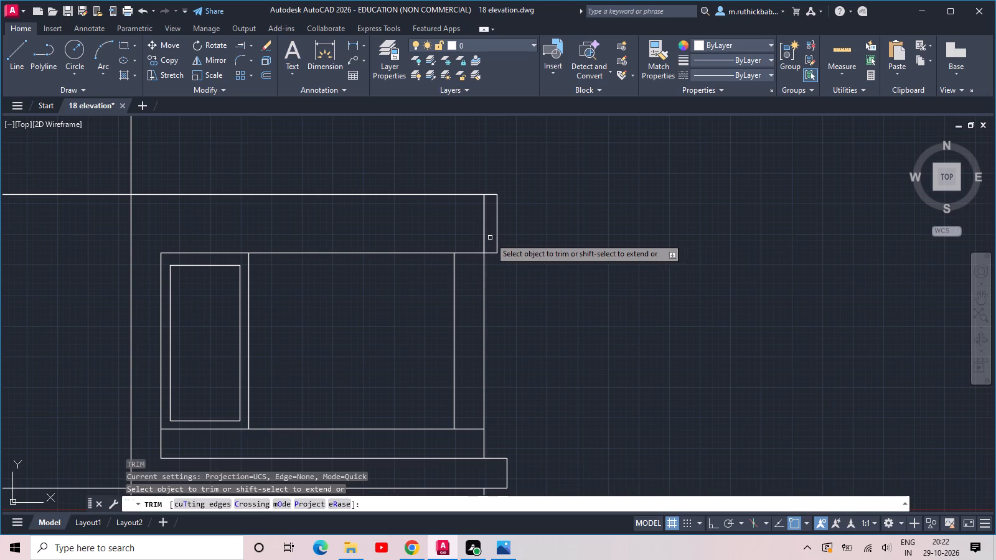
{"action": "left_click", "coordinate": [489, 237]}
{"action": "left_click", "coordinate": [476, 233]}
{"action": "scroll", "coordinate": [476, 229], "scroll_direction": "down", "scroll_amount": 2}
{"action": "key", "text": "Escape"}
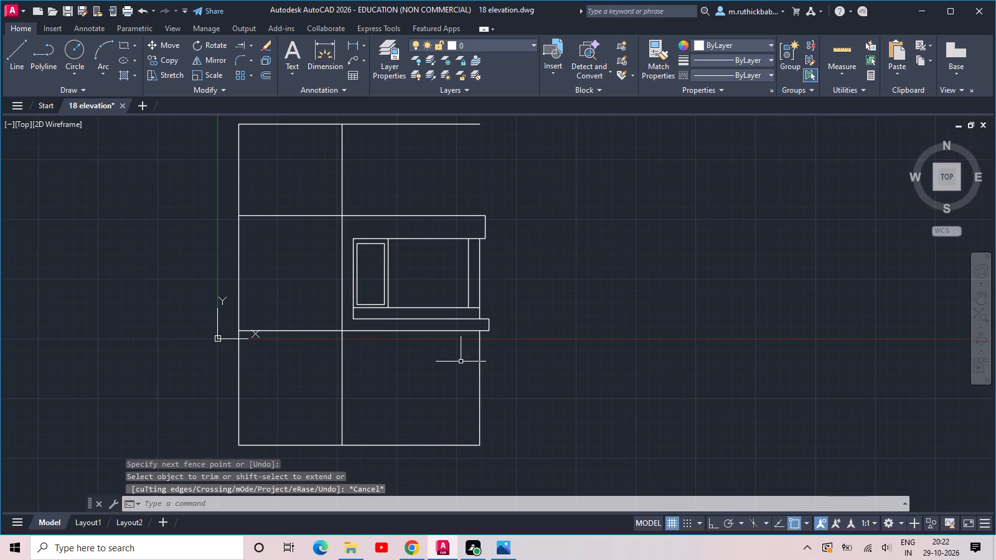
Trim the middle storey's top and bottom lines between the left outer wall and the dividing line.
{"action": "scroll", "coordinate": [464, 359], "scroll_direction": "up", "scroll_amount": 1}
{"action": "middle_click_drag", "start_coordinate": [464, 359], "coordinate": [575, 286]}
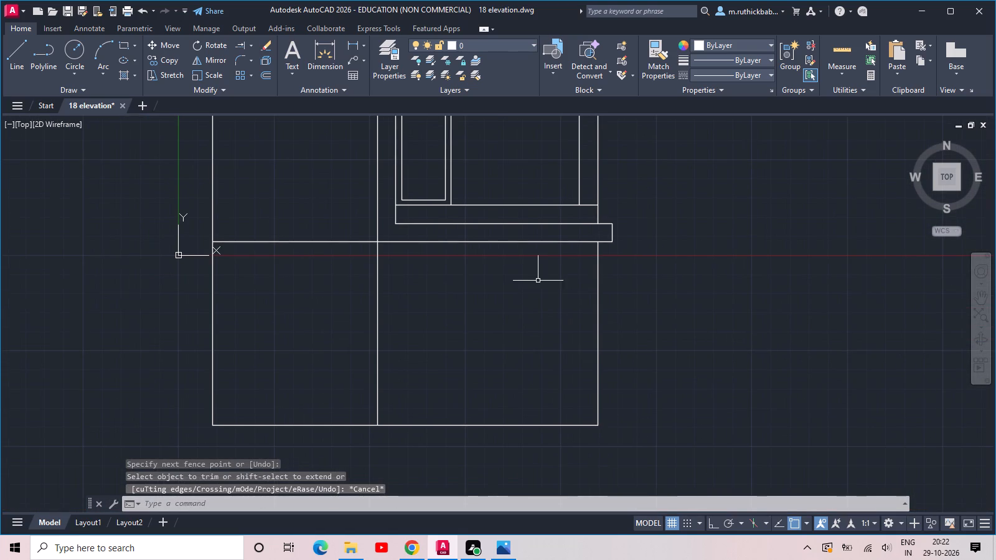
{"action": "middle_click_drag", "start_coordinate": [538, 281], "coordinate": [570, 384]}
{"action": "scroll", "coordinate": [382, 324], "scroll_direction": "down", "scroll_amount": 1}
{"action": "middle_click_drag", "start_coordinate": [369, 304], "coordinate": [380, 314]}
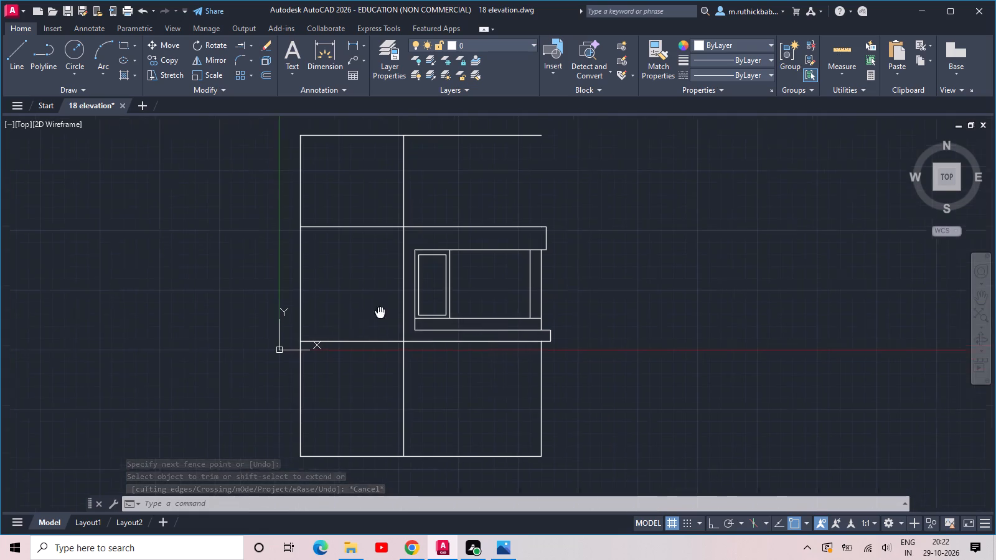
{"action": "middle_click_drag", "start_coordinate": [380, 314], "coordinate": [424, 358]}
{"action": "type", "text": "tr"}
{"action": "key", "text": "space"}
{"action": "key", "text": "space"}
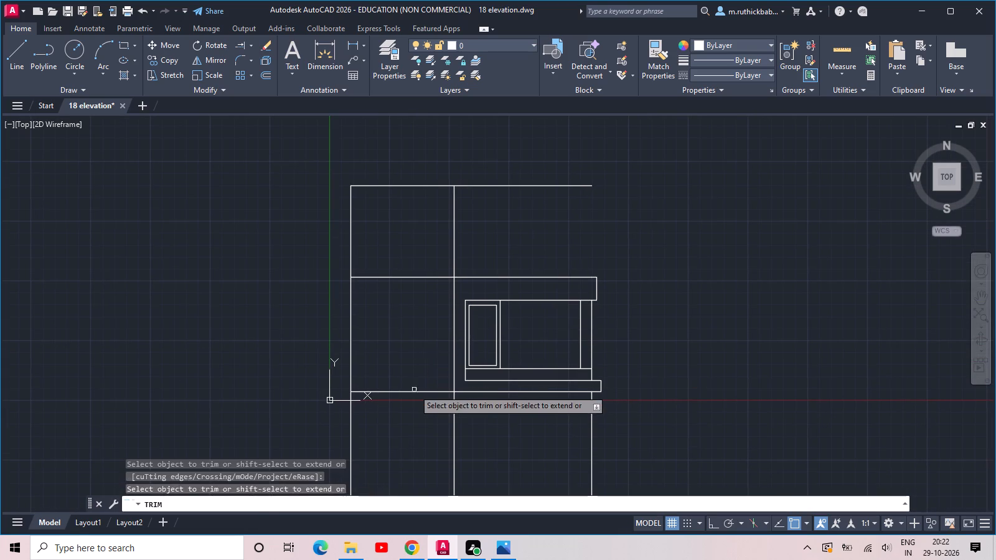
{"action": "left_click_drag", "start_coordinate": [408, 403], "coordinate": [409, 391]}
{"action": "left_click", "coordinate": [420, 229]}
{"action": "key", "text": "Escape"}
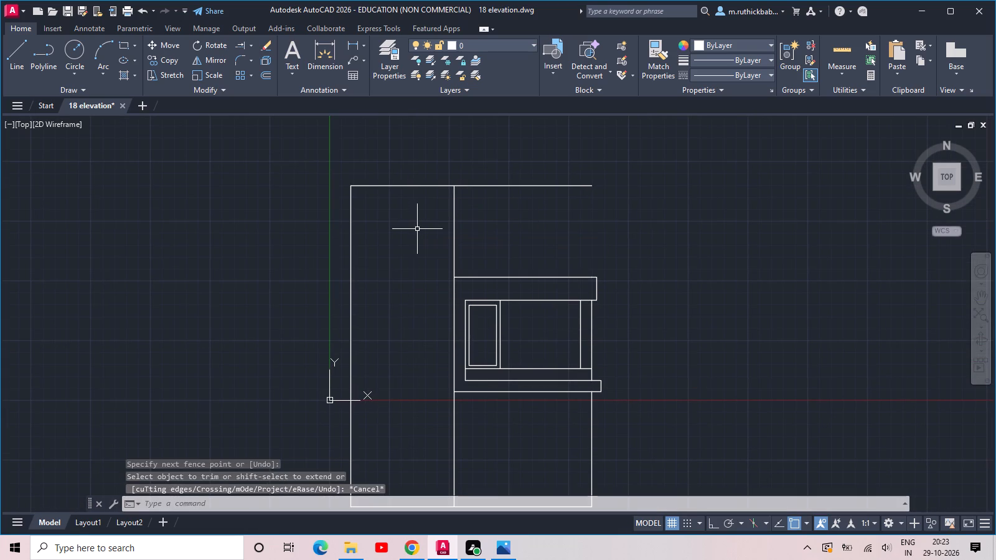
Draw a tall rectangle about 6' wide and 19' high inside the left bay.
{"action": "type", "text": "rec"}
{"action": "key", "text": "space"}
{"action": "left_click_drag", "start_coordinate": [371, 214], "coordinate": [370, 221]}
{"action": "middle_click_drag", "start_coordinate": [408, 358], "coordinate": [476, 226]}
{"action": "middle_click_drag", "start_coordinate": [501, 312], "coordinate": [456, 376]}
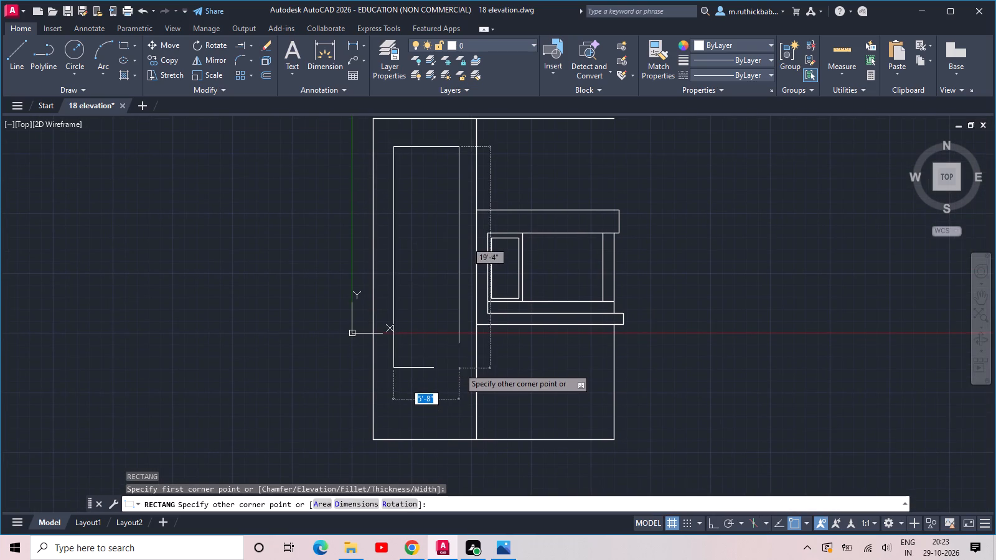
{"action": "left_click", "coordinate": [463, 366]}
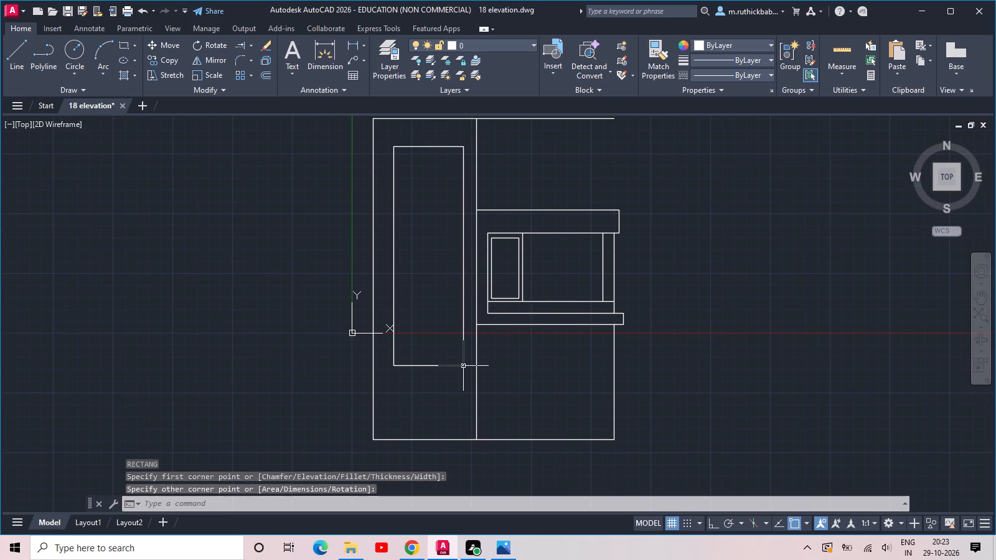
Stretch the tall rectangle's bottom edge slightly upward to shorten it.
{"action": "left_click", "coordinate": [461, 370]}
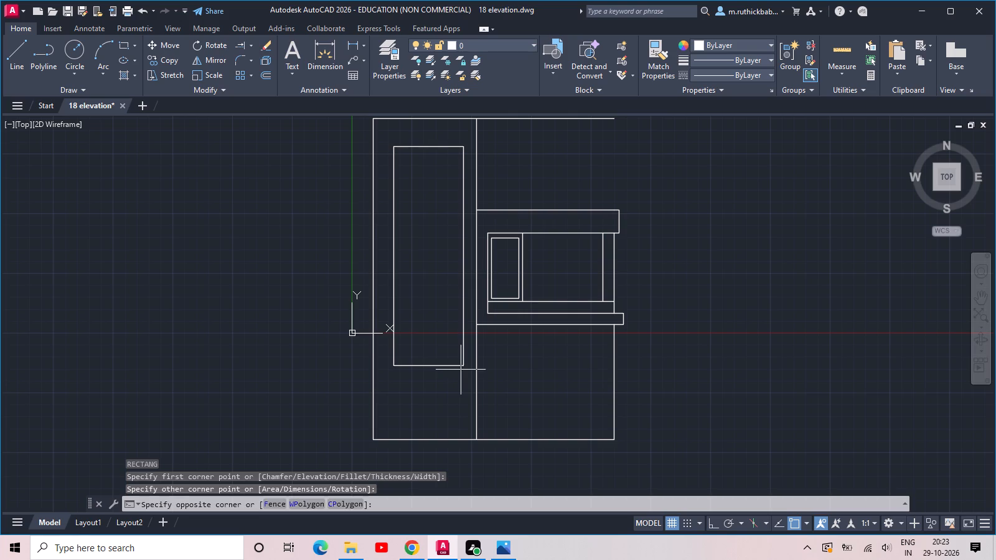
{"action": "left_click", "coordinate": [434, 345]}
{"action": "left_click", "coordinate": [430, 365]}
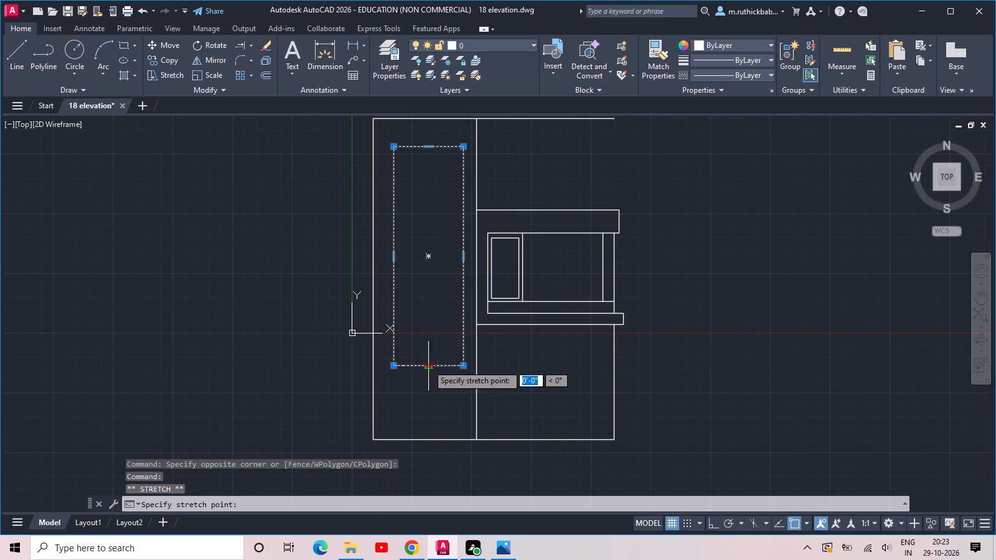
{"action": "left_click", "coordinate": [428, 359]}
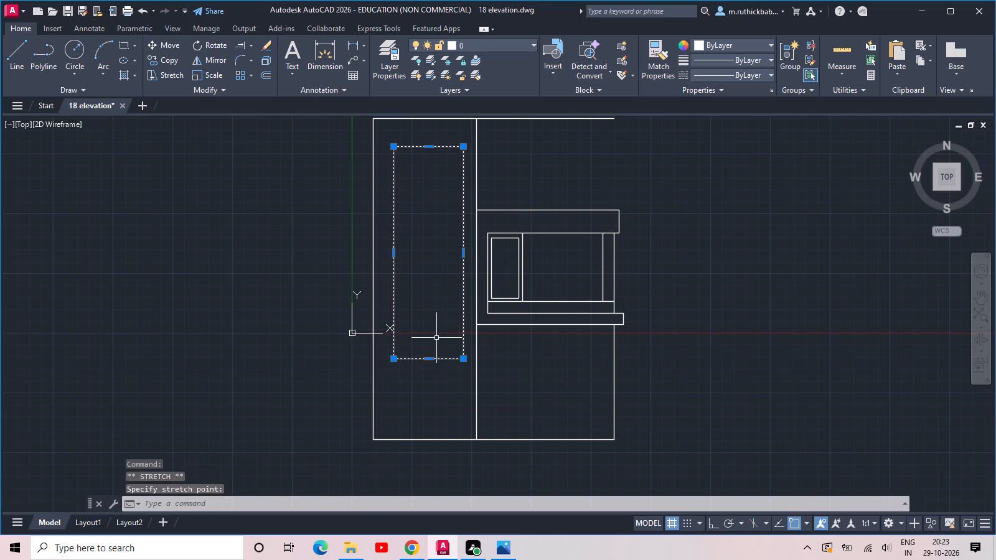
Move the tall rectangle by its bottom midpoint to the midpoint between the left outer wall and the dividing line.
{"action": "type", "text": "mo"}
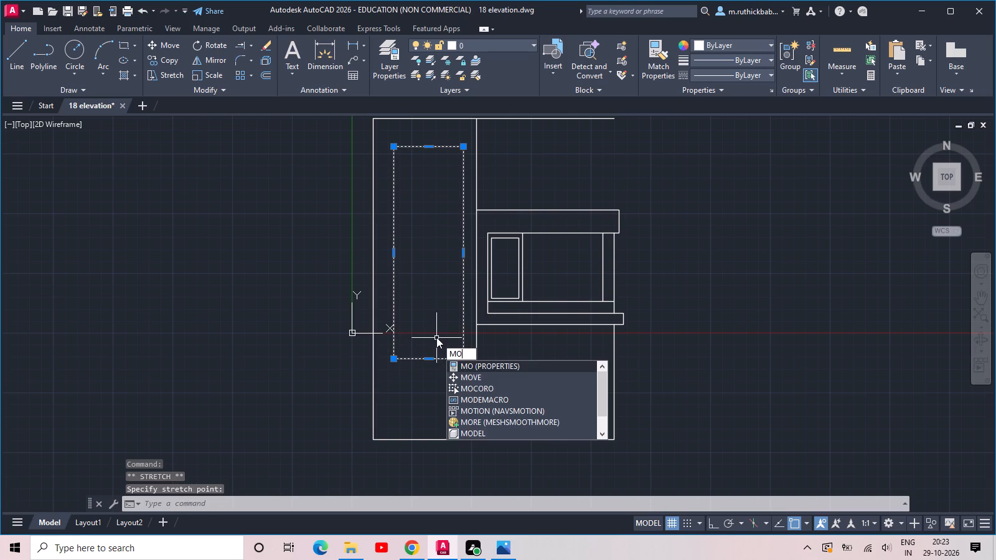
{"action": "key", "text": "v"}
{"action": "key", "text": "space"}
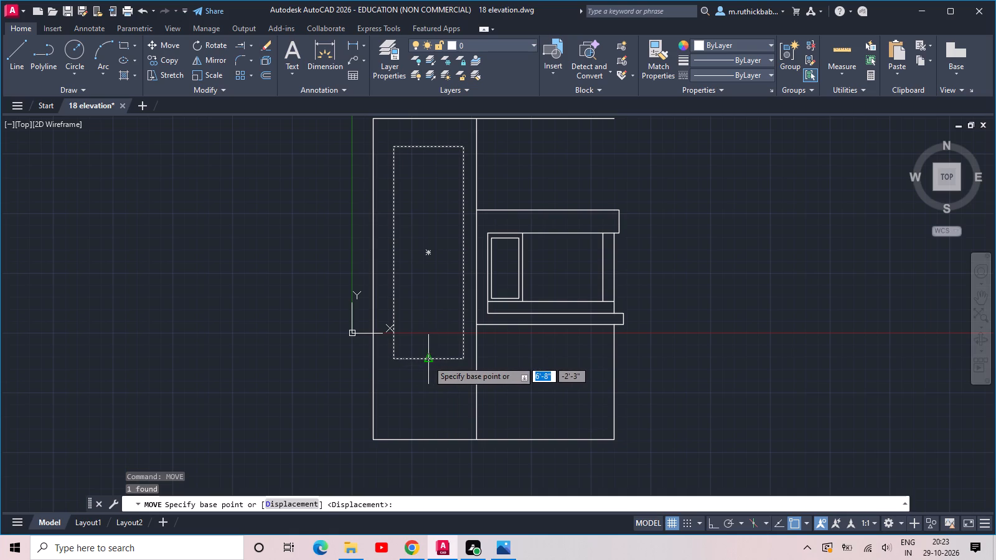
{"action": "left_click", "coordinate": [428, 360]}
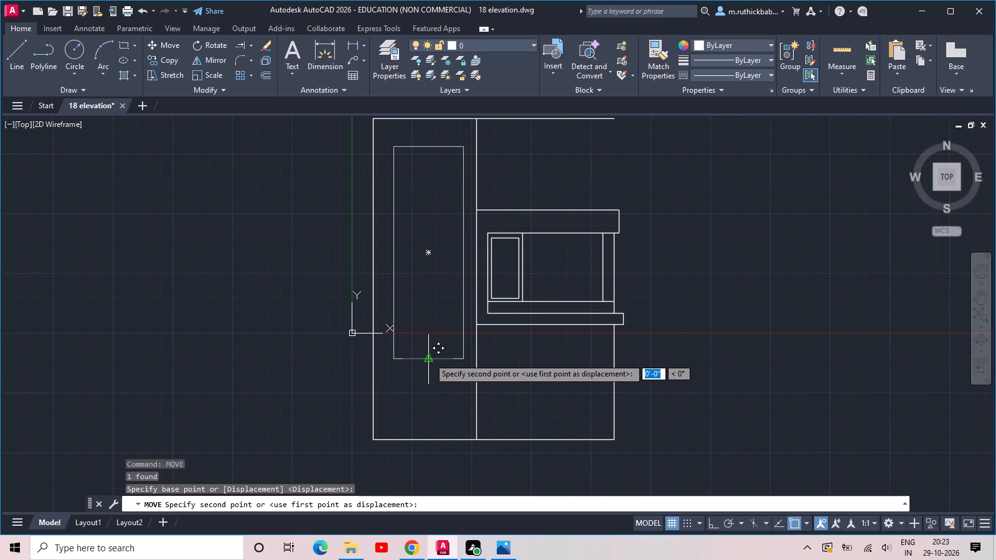
{"action": "key", "text": "m"}
{"action": "key", "text": "2"}
{"action": "type", "text": "p"}
{"action": "key", "text": "space"}
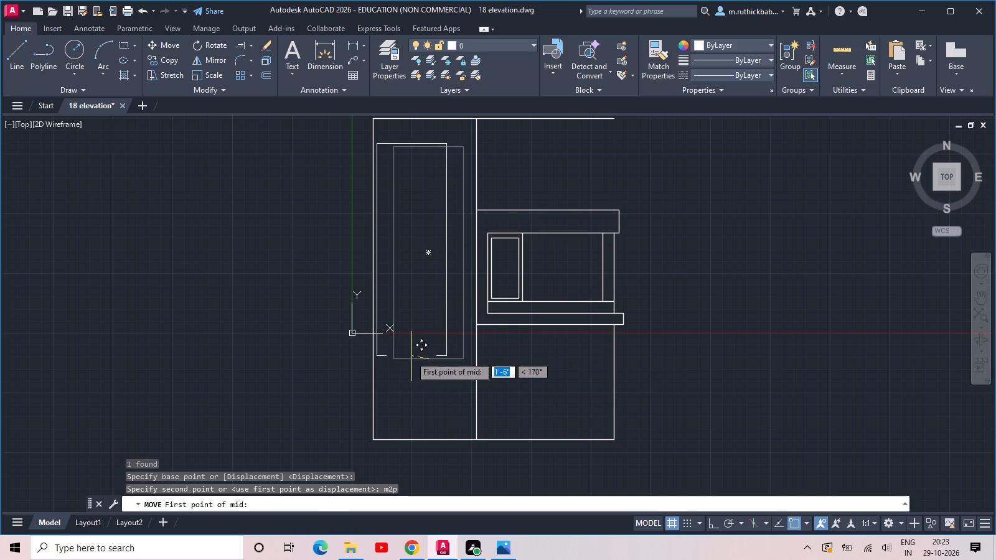
{"action": "left_click", "coordinate": [377, 362]}
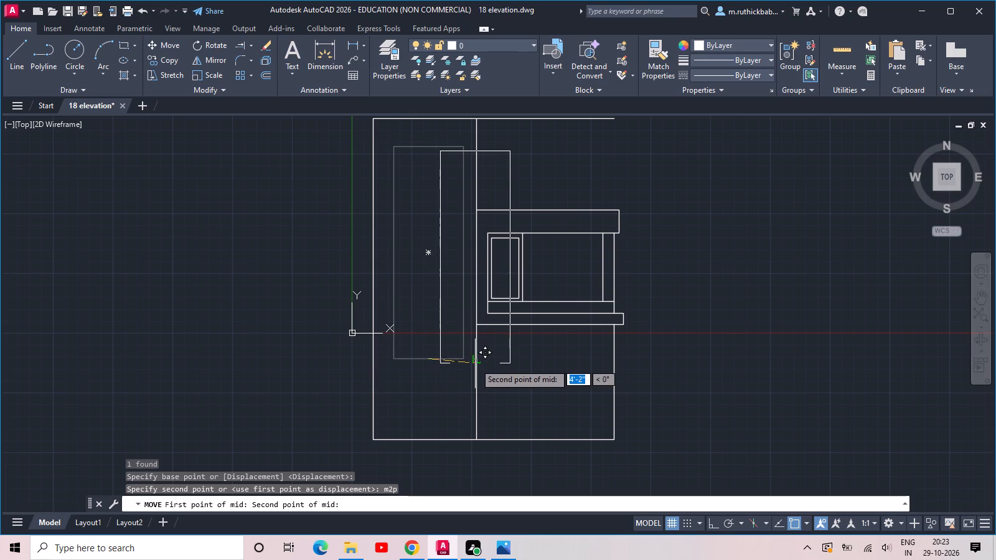
{"action": "left_click", "coordinate": [475, 363]}
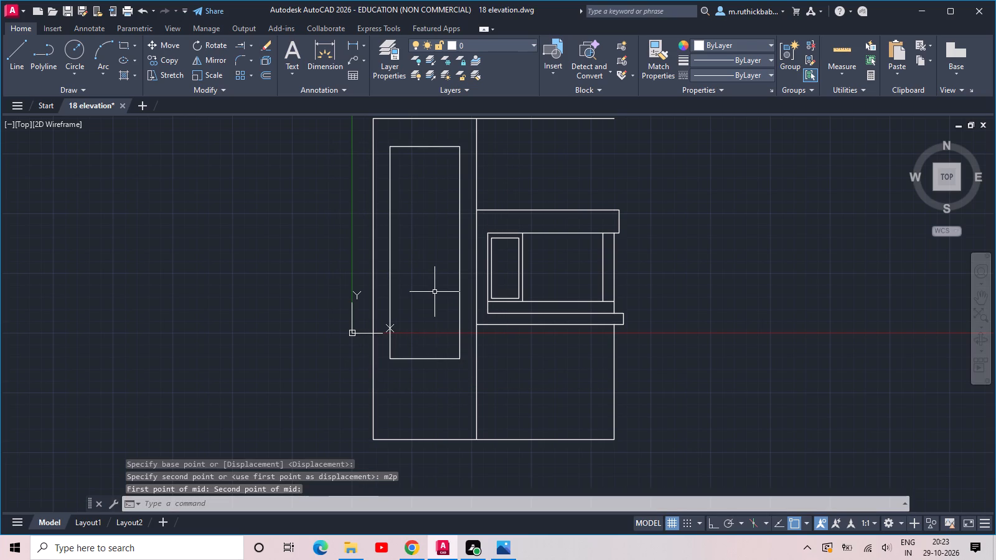
Offset the left bay's tall rectangle inward by 9".
{"action": "key", "text": "o"}
{"action": "type", "text": "ff"}
{"action": "key", "text": "space"}
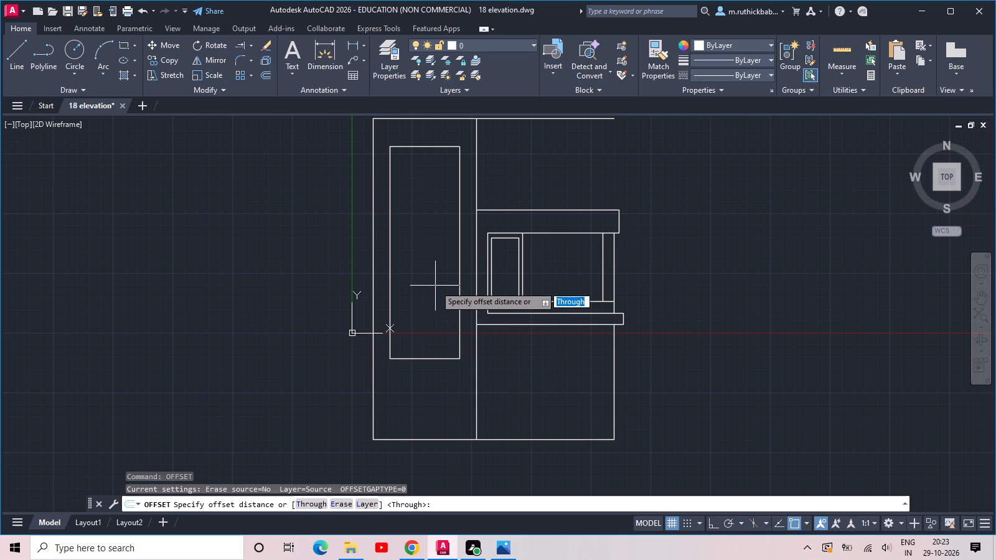
{"action": "type", "text": "6"}
{"action": "key", "text": "space"}
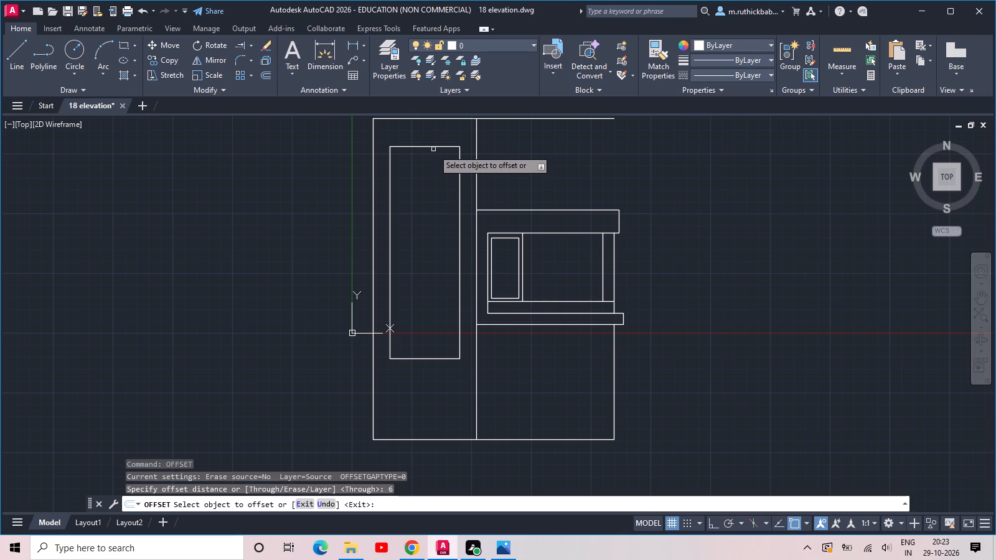
{"action": "left_click", "coordinate": [433, 147]}
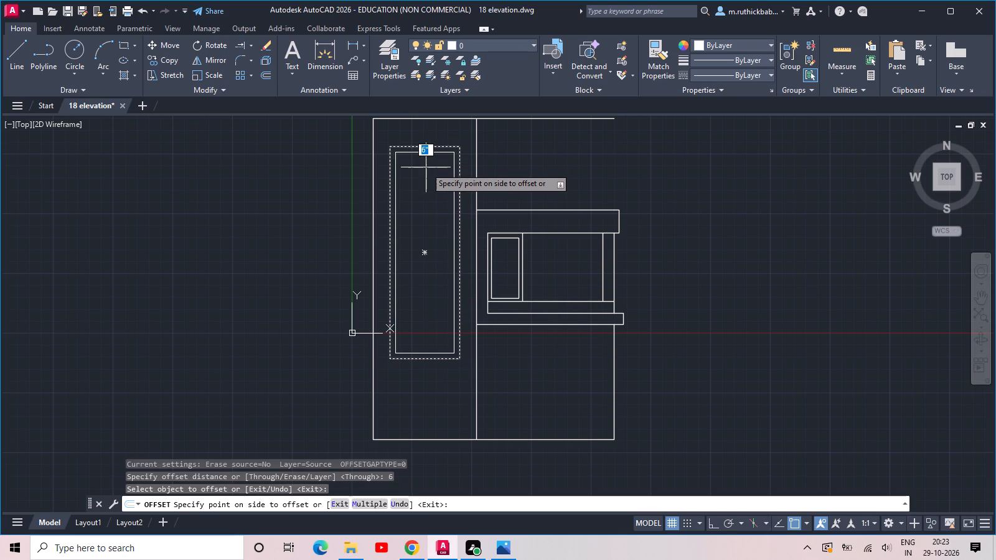
{"action": "type", "text": "9"}
{"action": "key", "text": "space"}
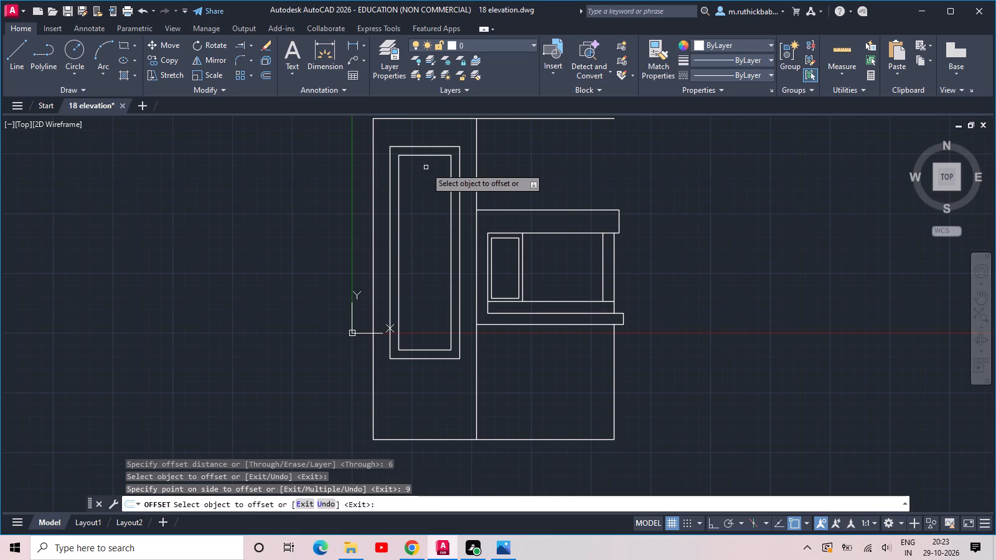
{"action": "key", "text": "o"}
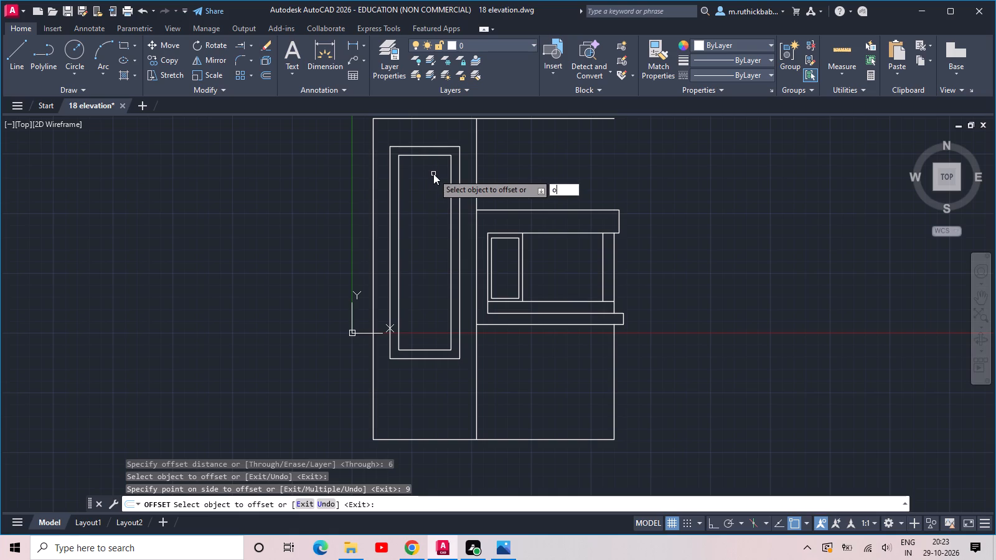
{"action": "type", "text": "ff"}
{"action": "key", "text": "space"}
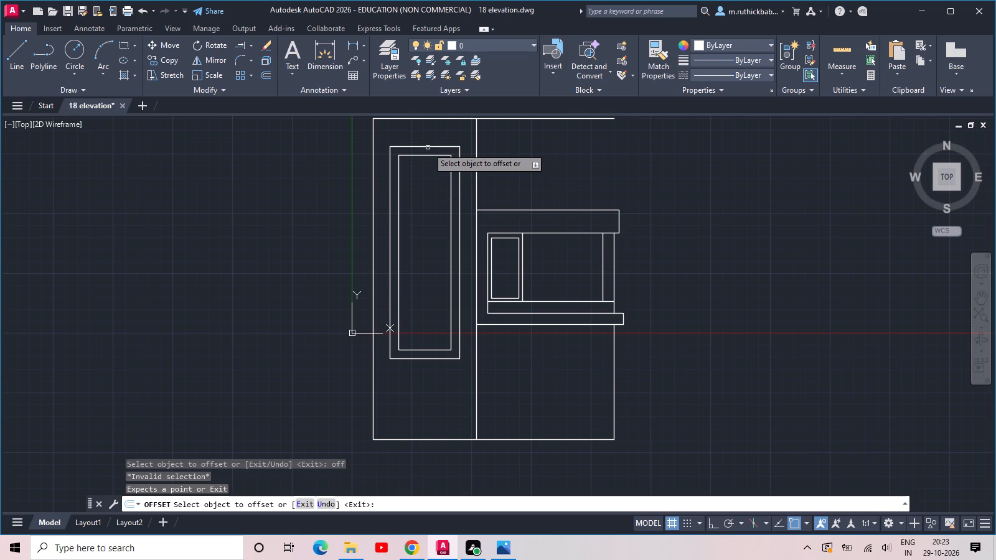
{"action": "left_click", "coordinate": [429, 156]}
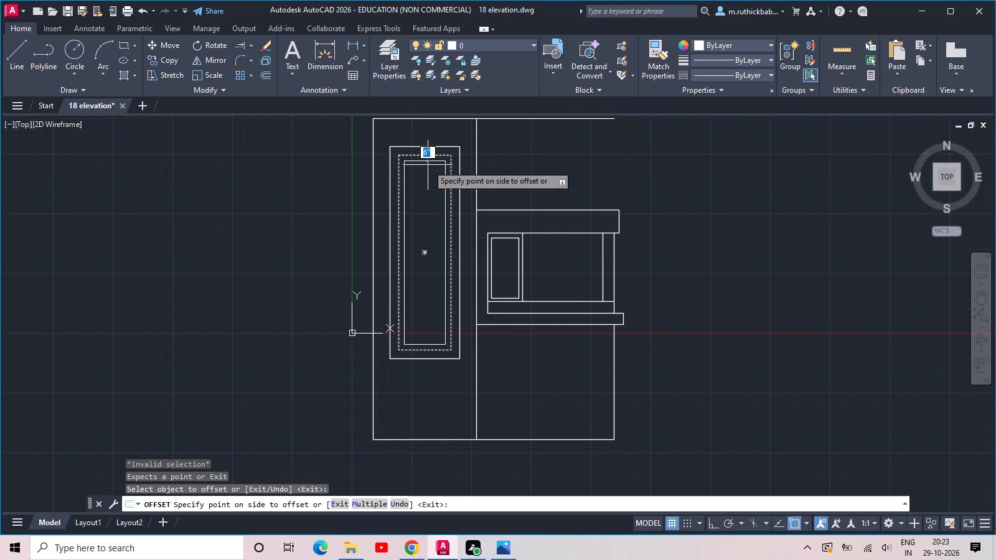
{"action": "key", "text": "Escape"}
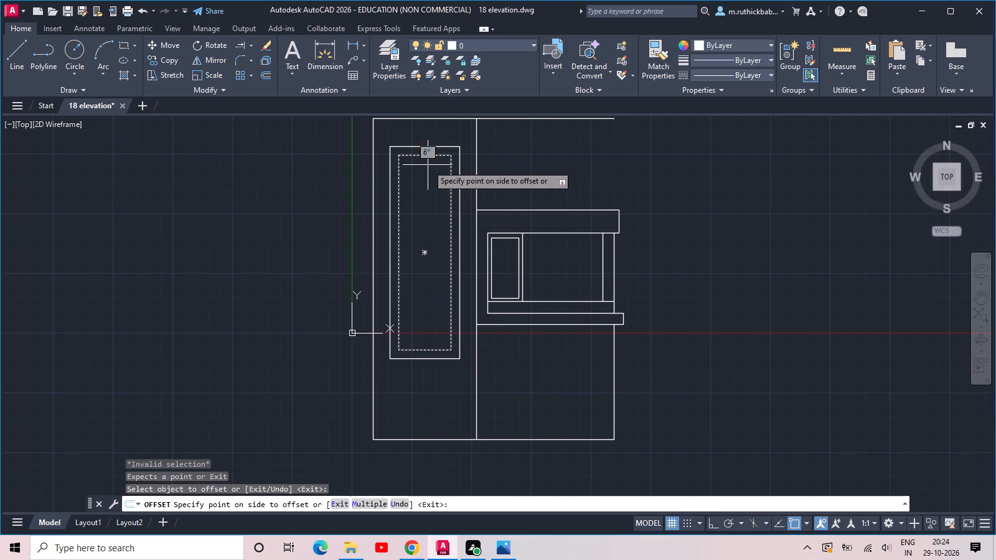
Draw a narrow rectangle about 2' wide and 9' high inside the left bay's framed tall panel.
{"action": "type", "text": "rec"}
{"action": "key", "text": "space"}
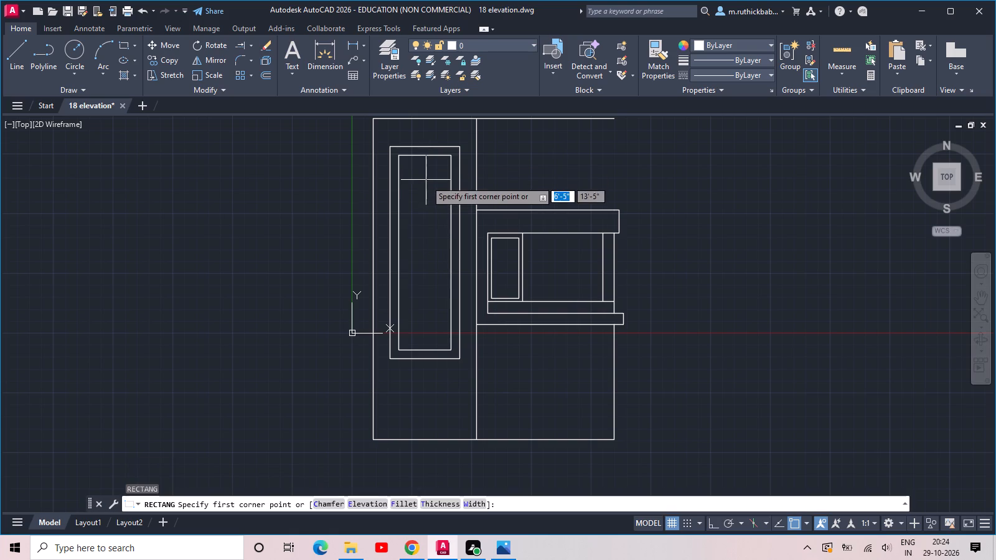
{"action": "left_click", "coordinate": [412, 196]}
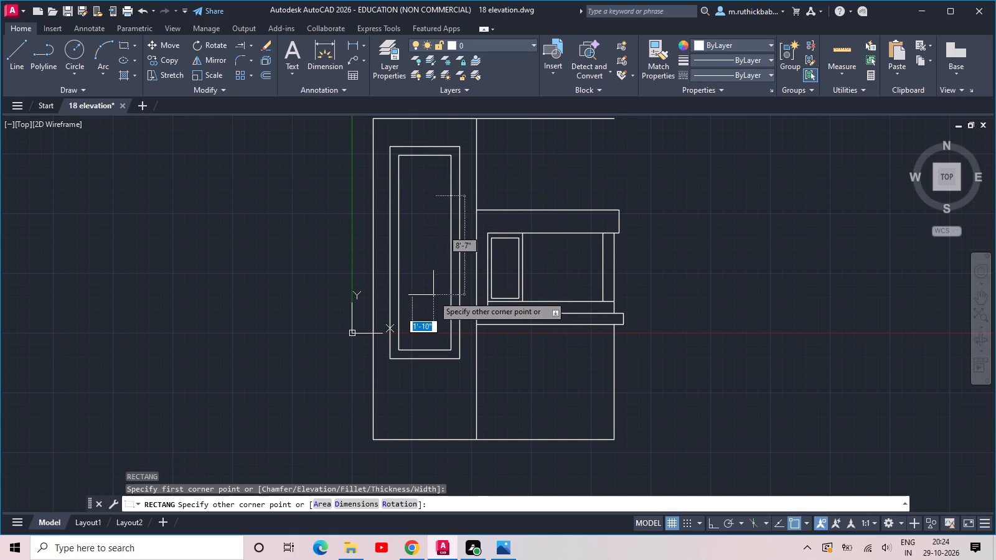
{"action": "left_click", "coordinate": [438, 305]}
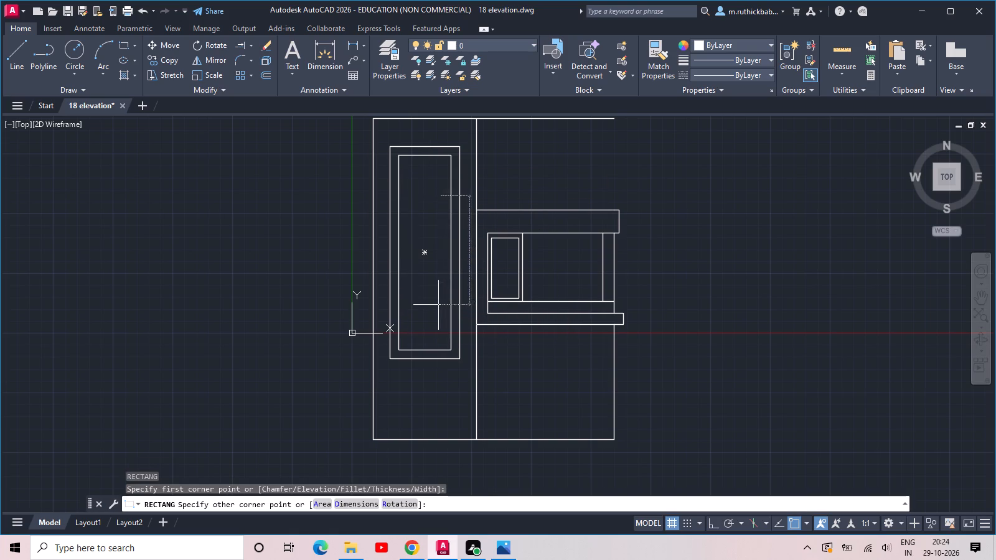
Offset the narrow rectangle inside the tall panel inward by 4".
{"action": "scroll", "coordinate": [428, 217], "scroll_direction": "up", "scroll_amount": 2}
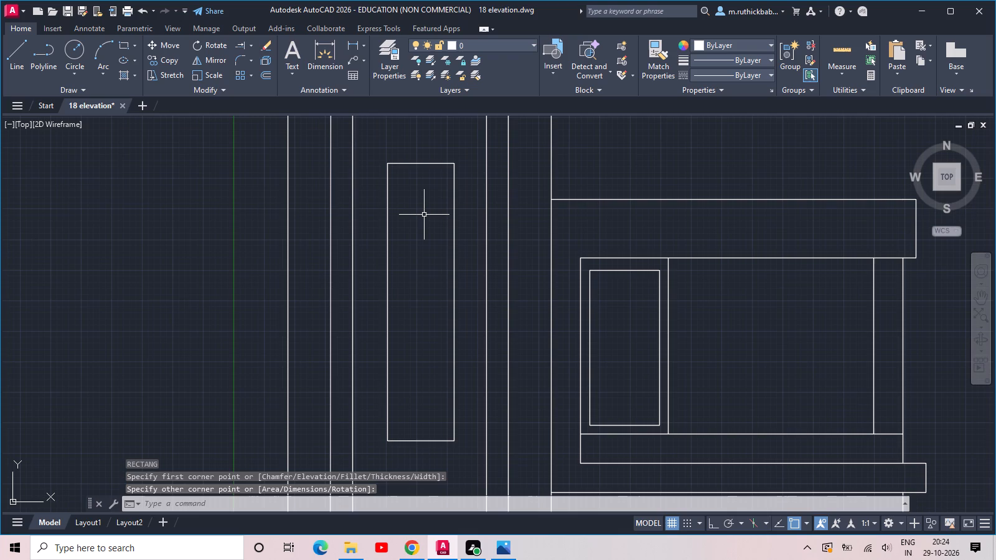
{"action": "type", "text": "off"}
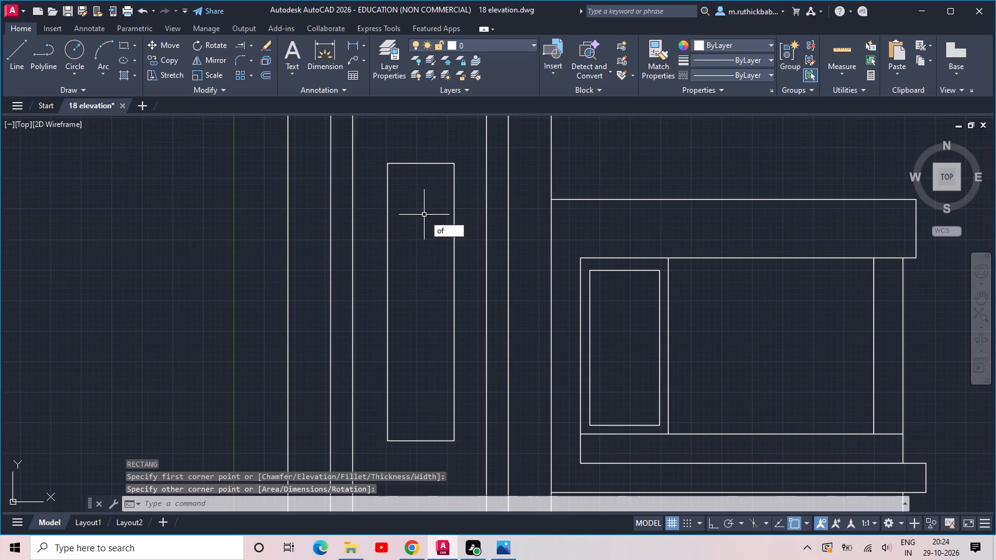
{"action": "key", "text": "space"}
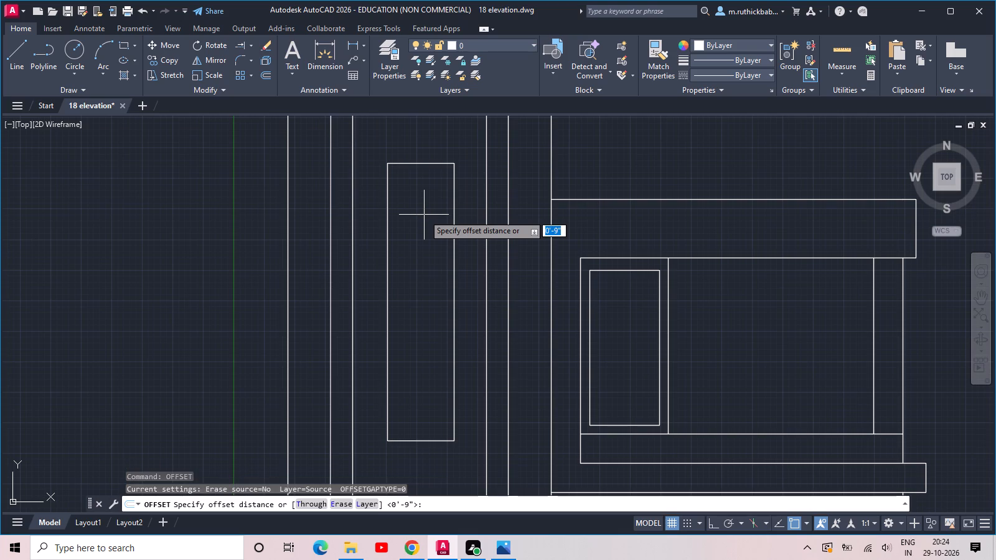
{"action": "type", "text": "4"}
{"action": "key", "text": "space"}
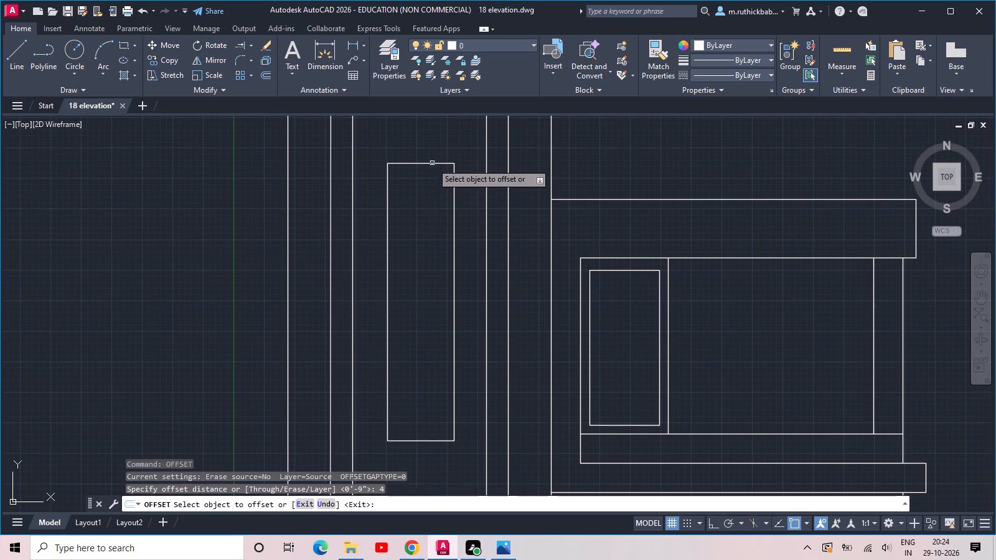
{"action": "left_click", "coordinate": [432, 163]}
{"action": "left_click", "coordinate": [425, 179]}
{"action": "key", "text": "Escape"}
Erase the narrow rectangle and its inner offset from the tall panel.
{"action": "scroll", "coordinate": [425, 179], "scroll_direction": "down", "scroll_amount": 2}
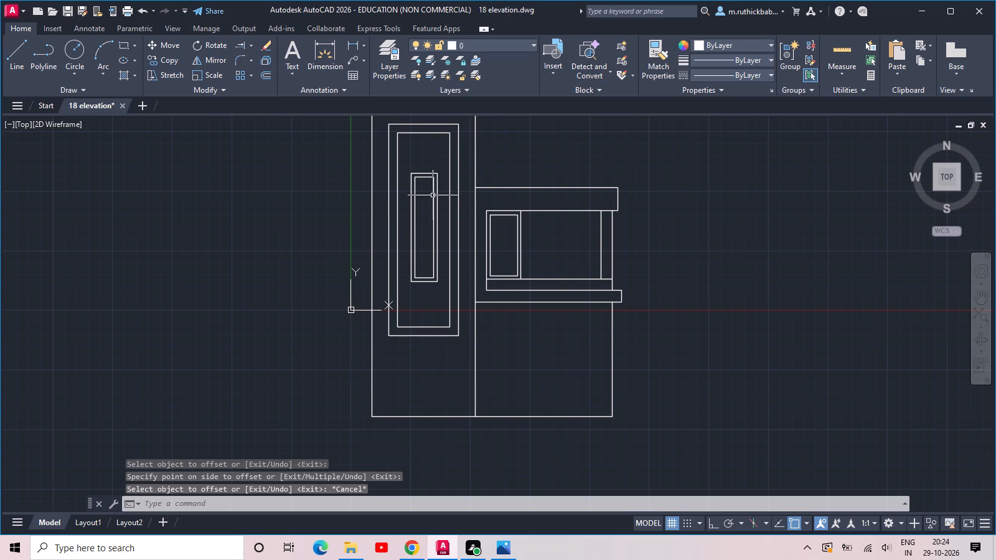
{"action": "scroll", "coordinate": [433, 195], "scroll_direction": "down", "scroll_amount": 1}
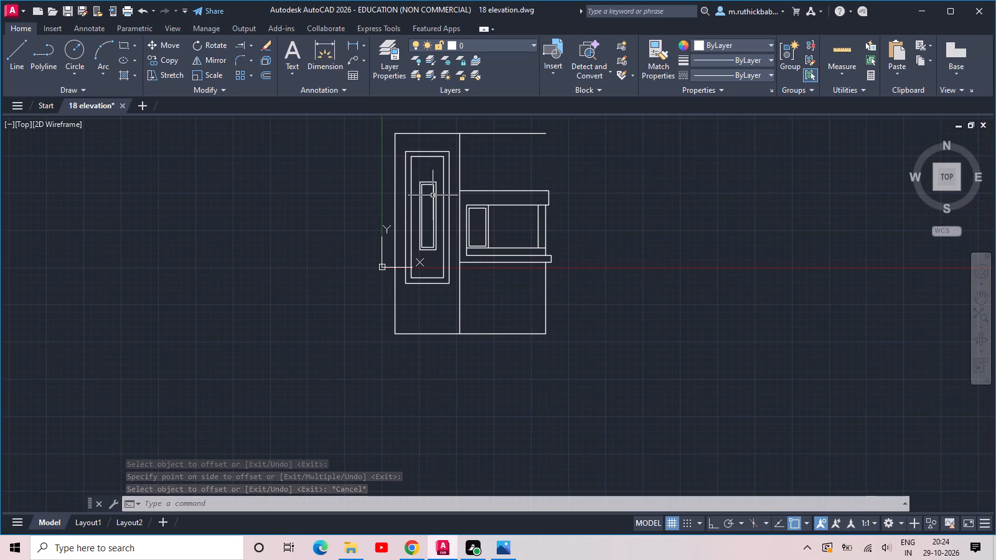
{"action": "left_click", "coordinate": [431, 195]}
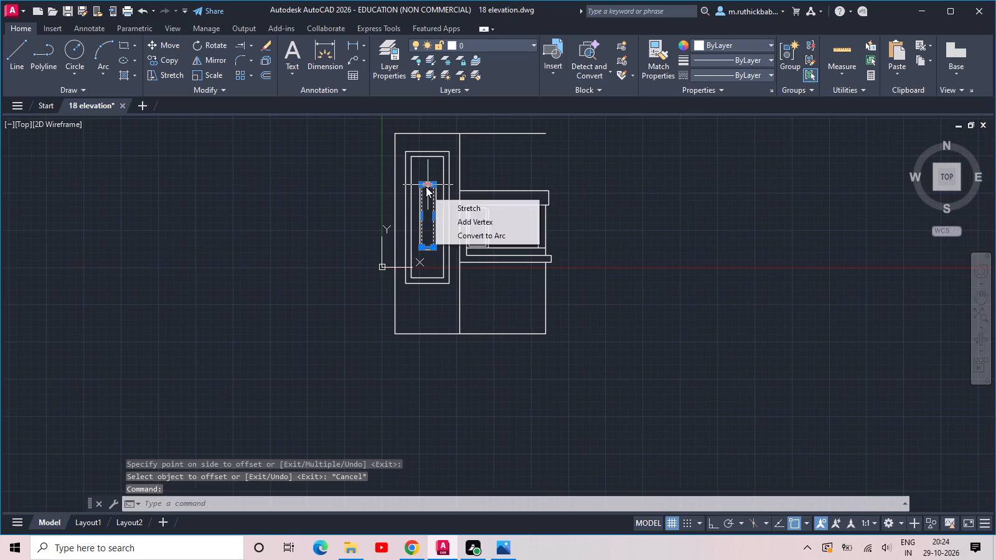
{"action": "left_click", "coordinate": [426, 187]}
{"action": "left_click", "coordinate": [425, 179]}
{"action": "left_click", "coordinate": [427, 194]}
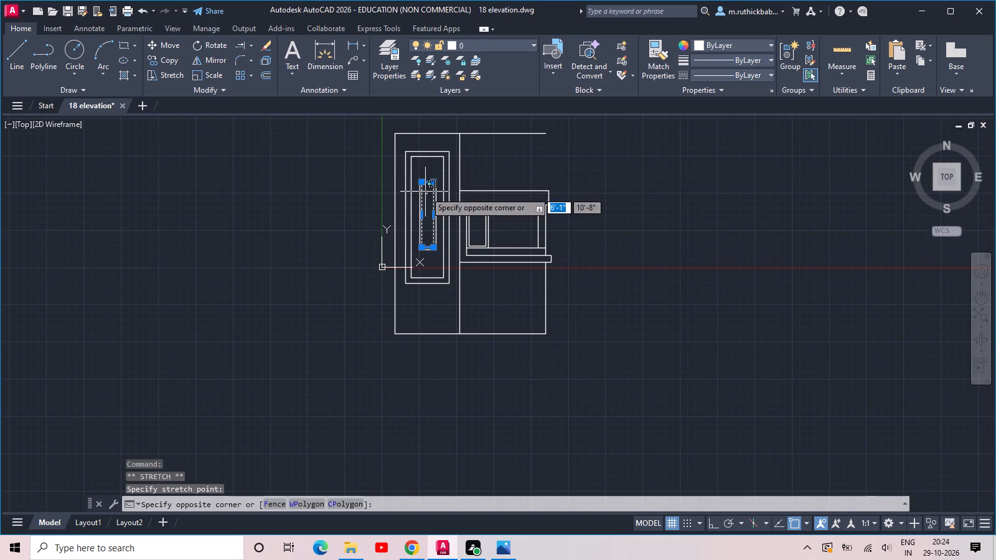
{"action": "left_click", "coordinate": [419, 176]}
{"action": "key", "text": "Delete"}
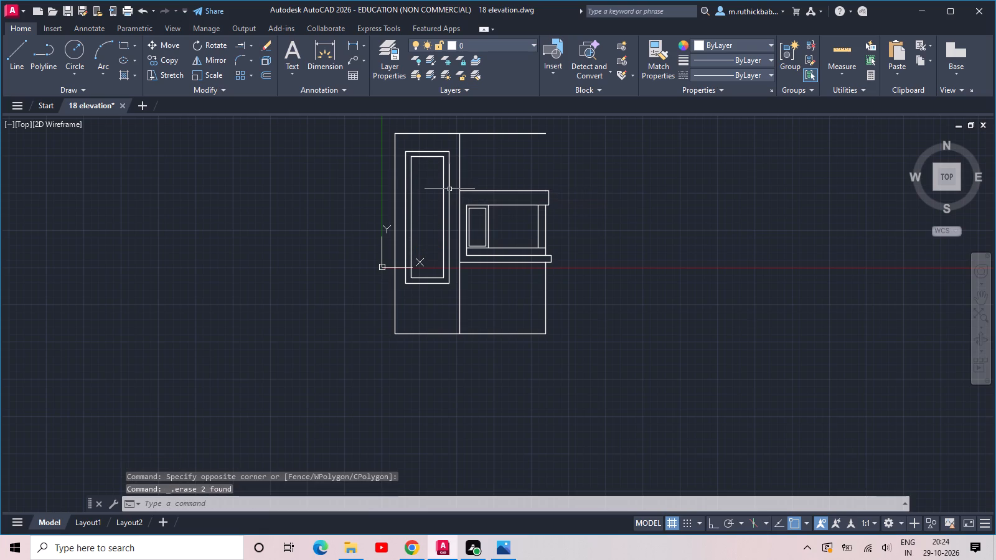
Draw a door rectangle about 2'-8" wide and 4' high standing on the left bay's ground line below the tall panel.
{"action": "scroll", "coordinate": [450, 189], "scroll_direction": "down", "scroll_amount": 1}
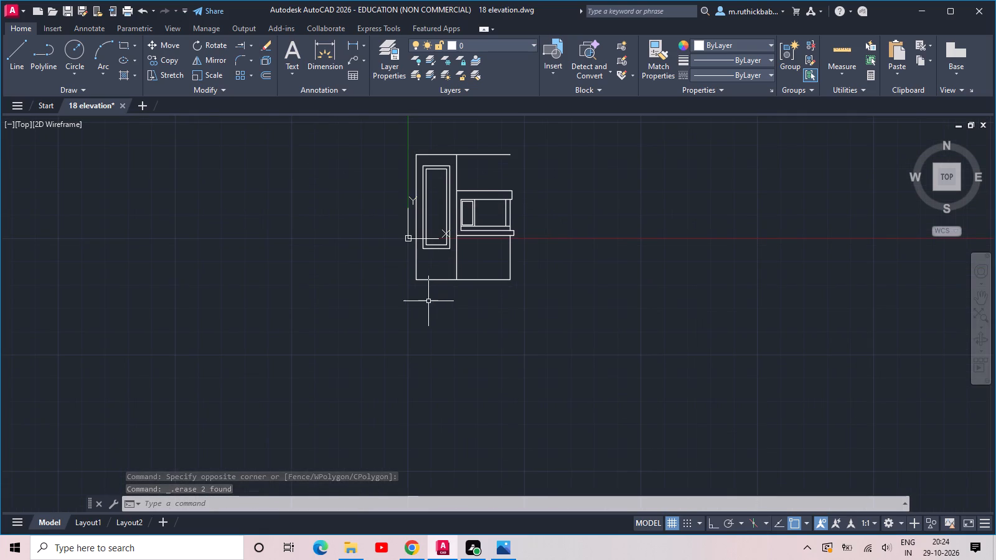
{"action": "scroll", "coordinate": [428, 301], "scroll_direction": "up", "scroll_amount": 1}
{"action": "scroll", "coordinate": [427, 241], "scroll_direction": "up", "scroll_amount": 1}
{"action": "middle_click", "coordinate": [427, 240]}
{"action": "scroll", "coordinate": [433, 241], "scroll_direction": "up", "scroll_amount": 2}
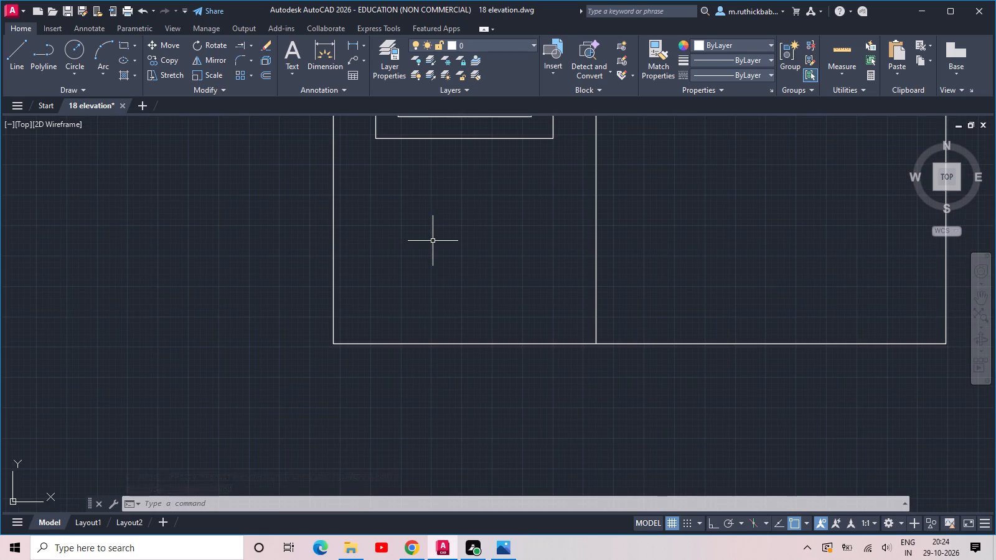
{"action": "middle_click_drag", "start_coordinate": [433, 241], "coordinate": [401, 277]}
{"action": "middle_click_drag", "start_coordinate": [402, 273], "coordinate": [413, 248]}
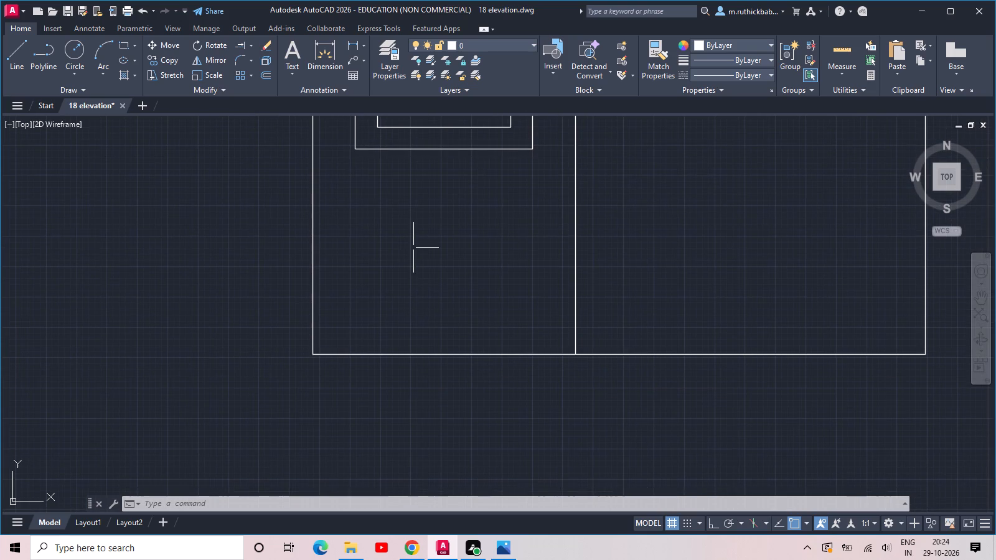
{"action": "scroll", "coordinate": [415, 250], "scroll_direction": "up", "scroll_amount": 1}
{"action": "type", "text": "rec"}
{"action": "key", "text": "space"}
{"action": "scroll", "coordinate": [405, 379], "scroll_direction": "down", "scroll_amount": 2}
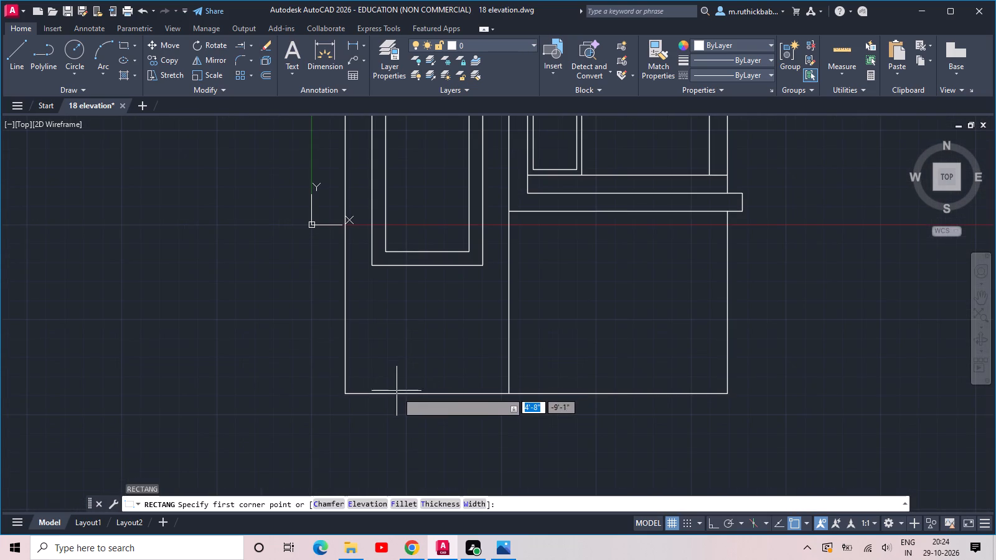
{"action": "left_click", "coordinate": [397, 395]}
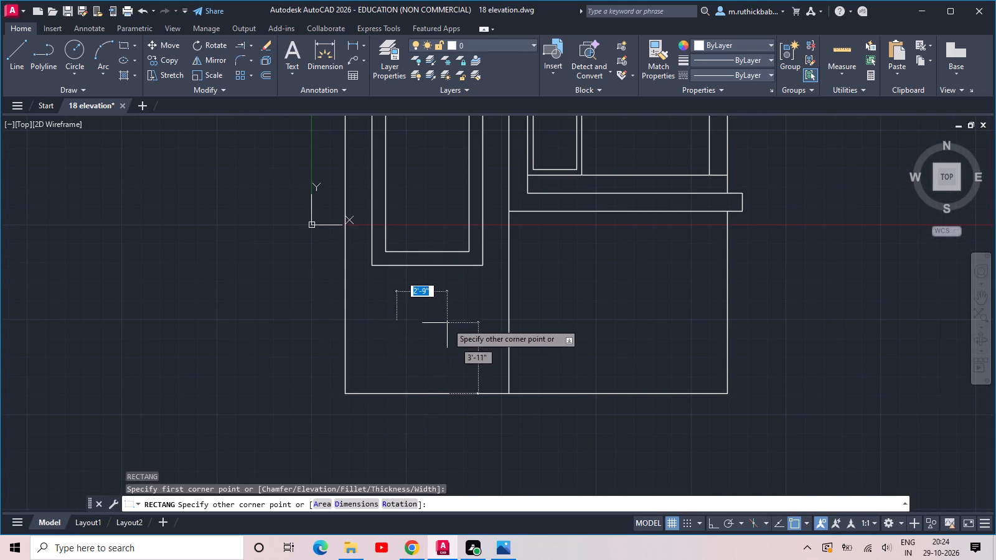
{"action": "left_click", "coordinate": [445, 317]}
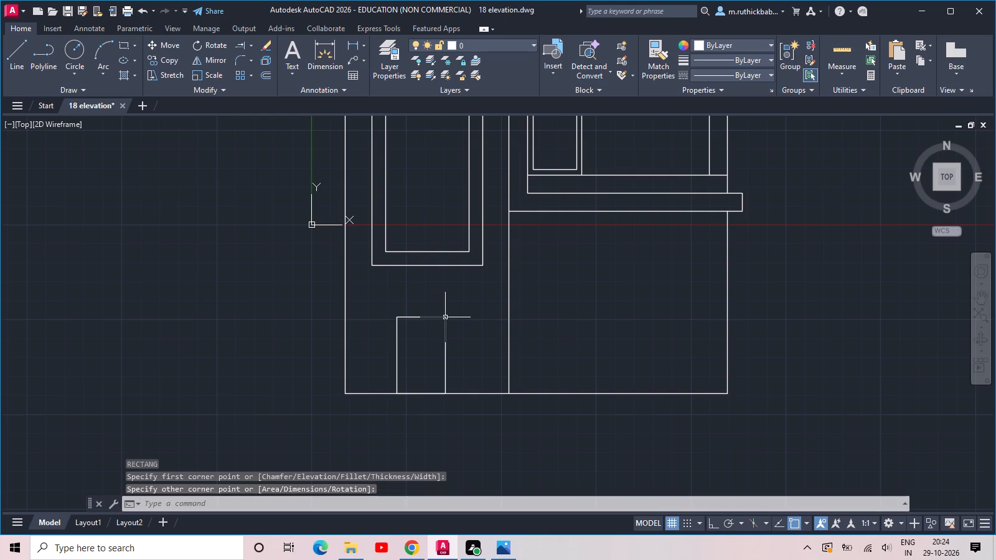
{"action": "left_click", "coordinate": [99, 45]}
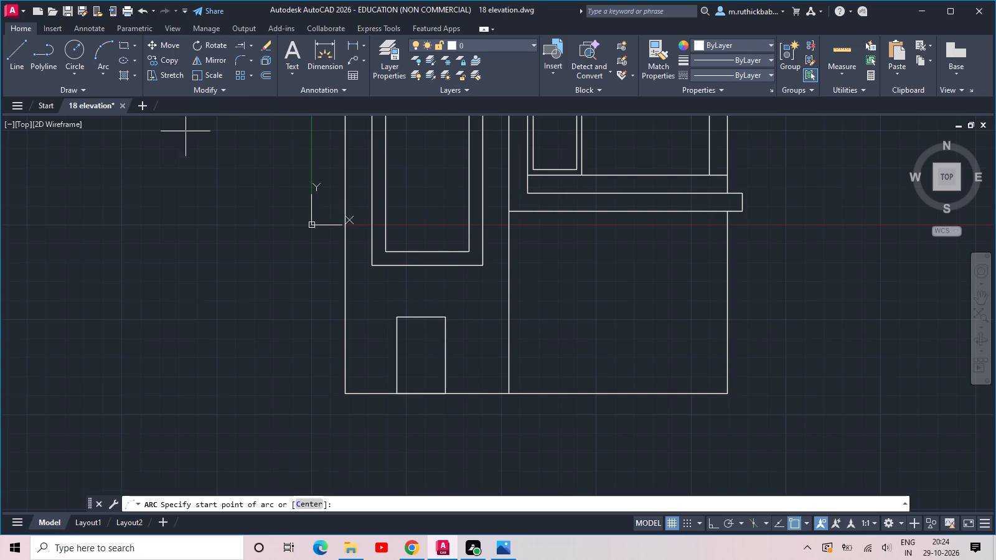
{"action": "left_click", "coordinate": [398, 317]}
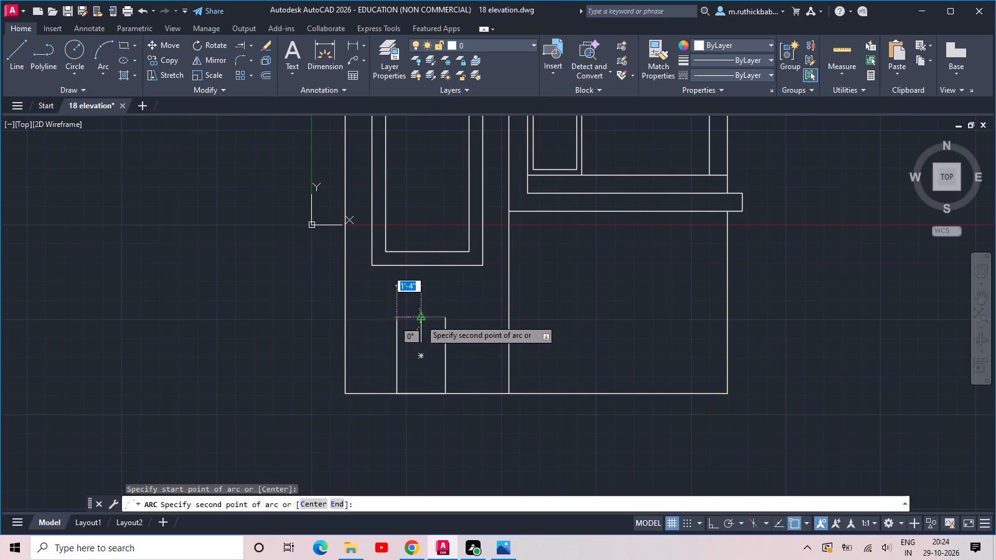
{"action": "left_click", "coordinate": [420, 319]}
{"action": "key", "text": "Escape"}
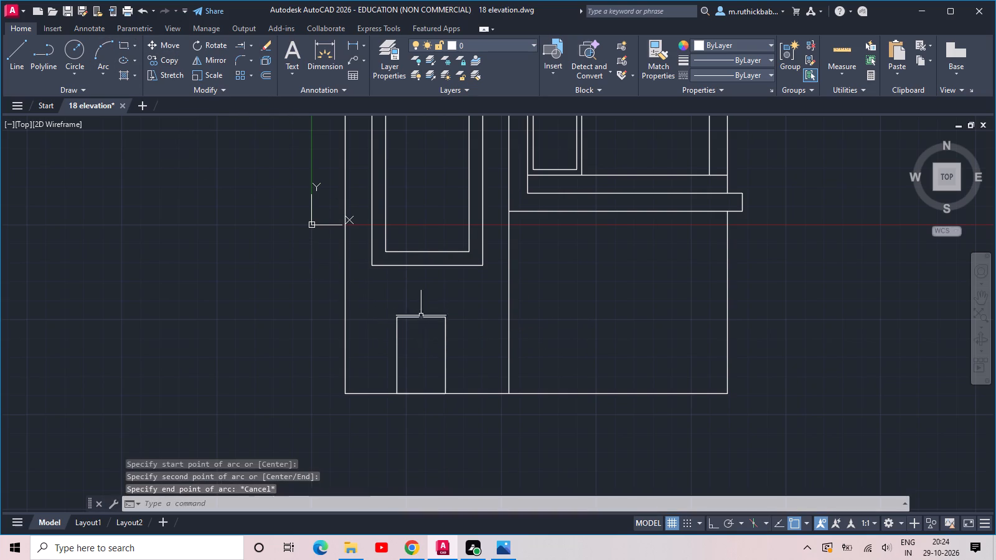
Draw a three-point arc over the door rectangle, joining its two top corners and rising about 1'-4".
{"action": "key", "text": "space"}
{"action": "left_click", "coordinate": [401, 319]}
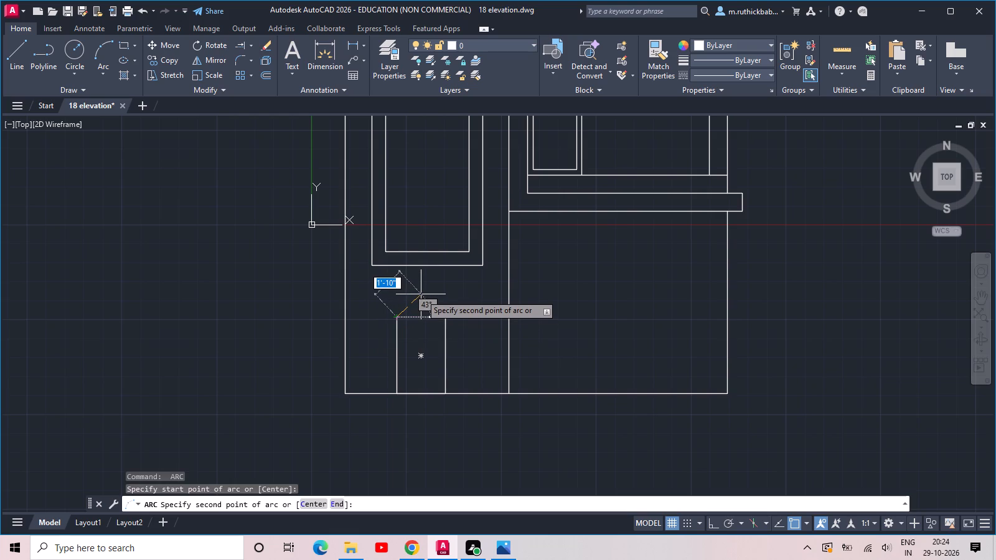
{"action": "left_click", "coordinate": [420, 291]}
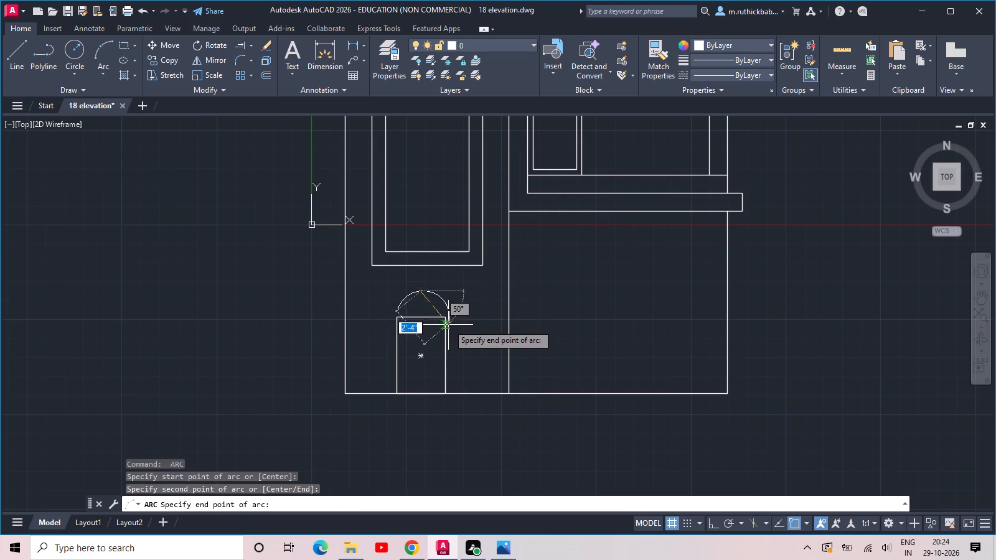
{"action": "left_click", "coordinate": [448, 320]}
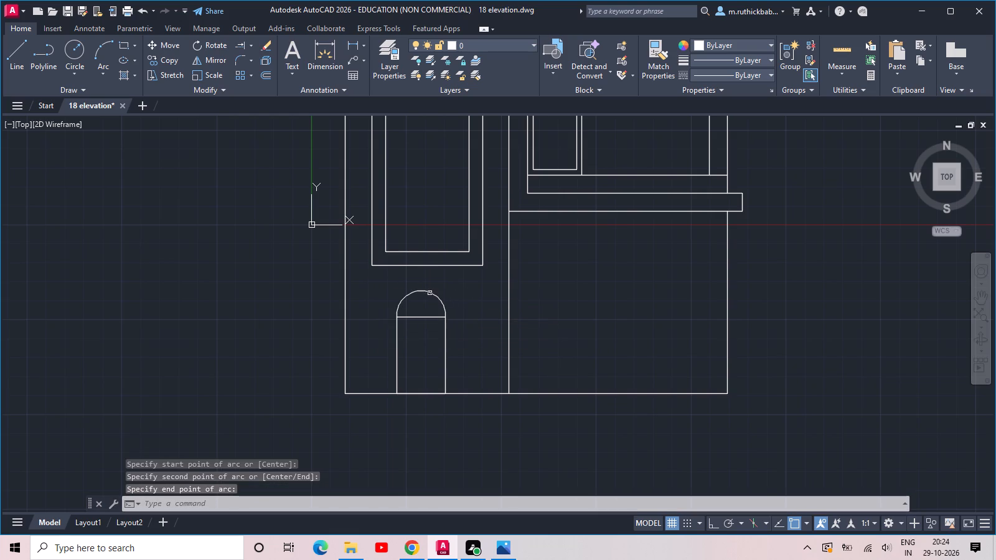
Trim away the door rectangle's top edge beneath the arc to leave one open arched doorway.
{"action": "type", "text": "tr"}
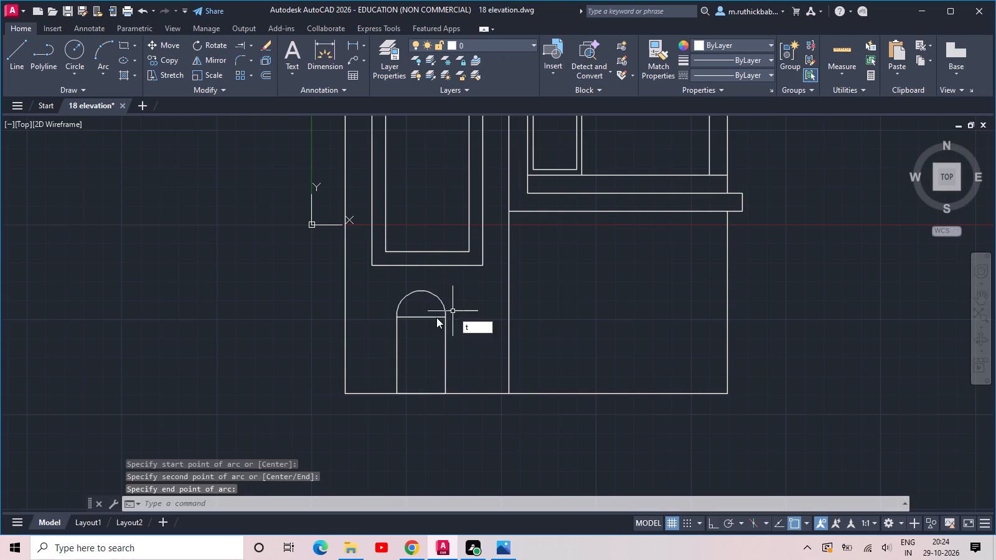
{"action": "key", "text": "space"}
{"action": "key", "text": "space"}
{"action": "left_click", "coordinate": [430, 322]}
{"action": "left_click", "coordinate": [423, 309]}
{"action": "scroll", "coordinate": [423, 308], "scroll_direction": "down", "scroll_amount": 1}
{"action": "key", "text": "Escape"}
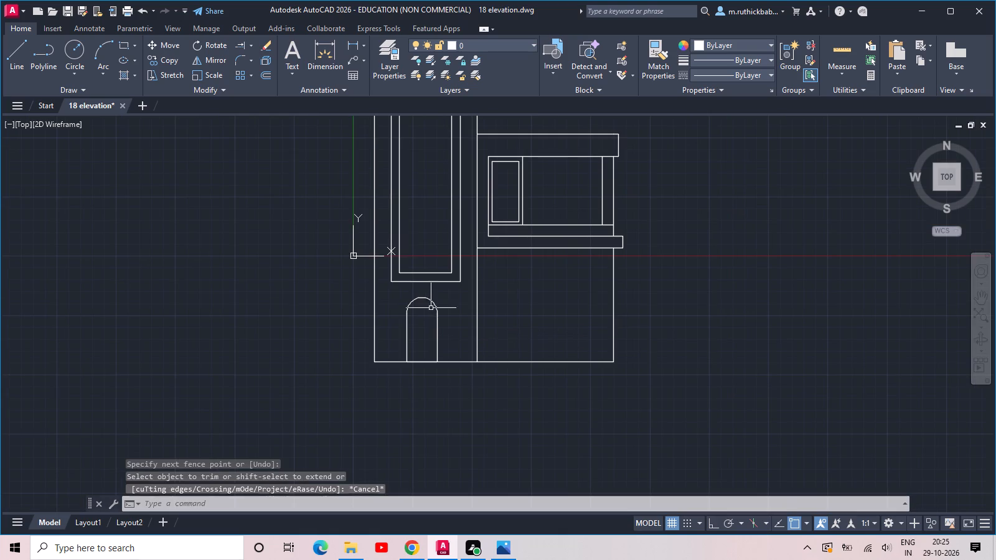
Move the arched doorway by its base midpoint to the midpoint between the left bay's two bottom corners.
{"action": "scroll", "coordinate": [436, 307], "scroll_direction": "down", "scroll_amount": 1}
{"action": "scroll", "coordinate": [435, 309], "scroll_direction": "up", "scroll_amount": 1}
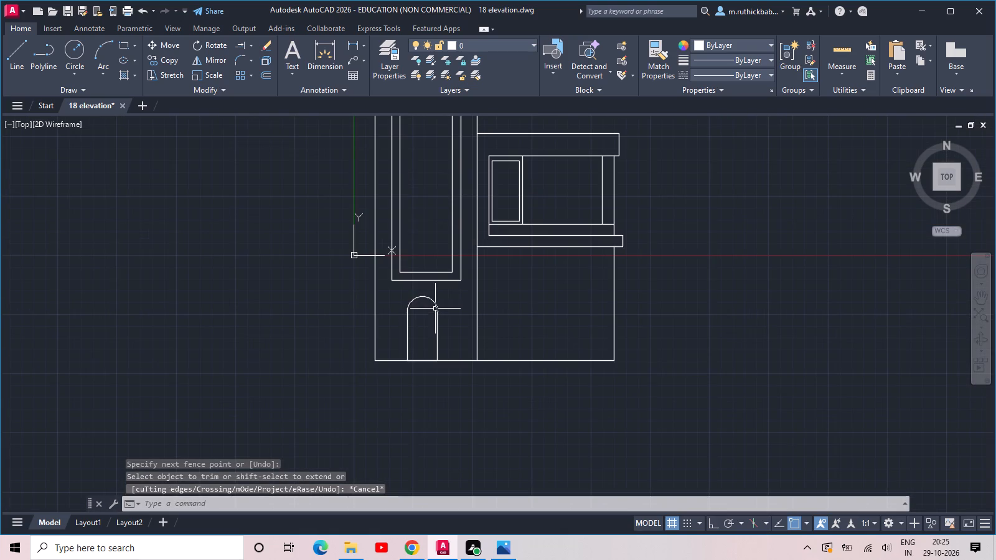
{"action": "scroll", "coordinate": [446, 322], "scroll_direction": "up", "scroll_amount": 1}
{"action": "left_click", "coordinate": [446, 292]}
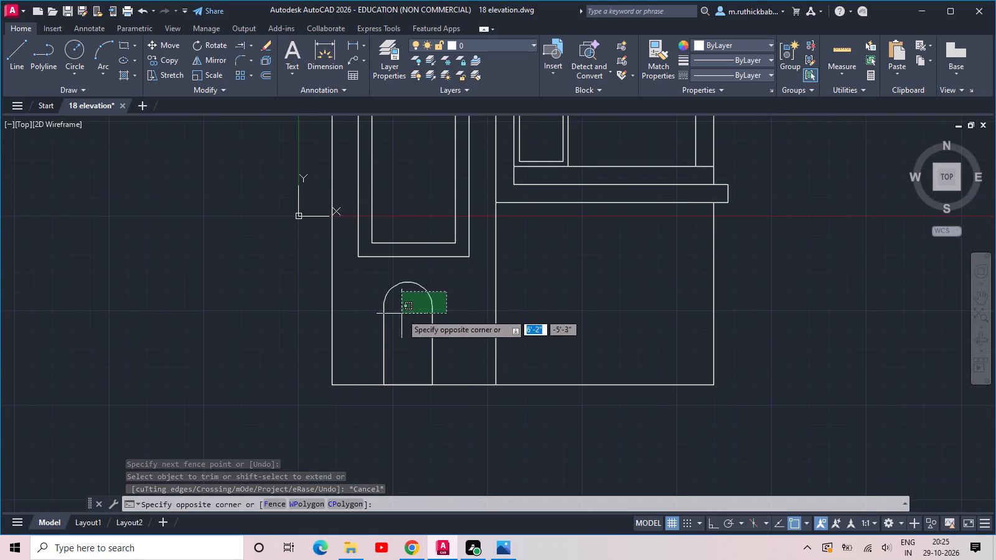
{"action": "left_click", "coordinate": [374, 328]}
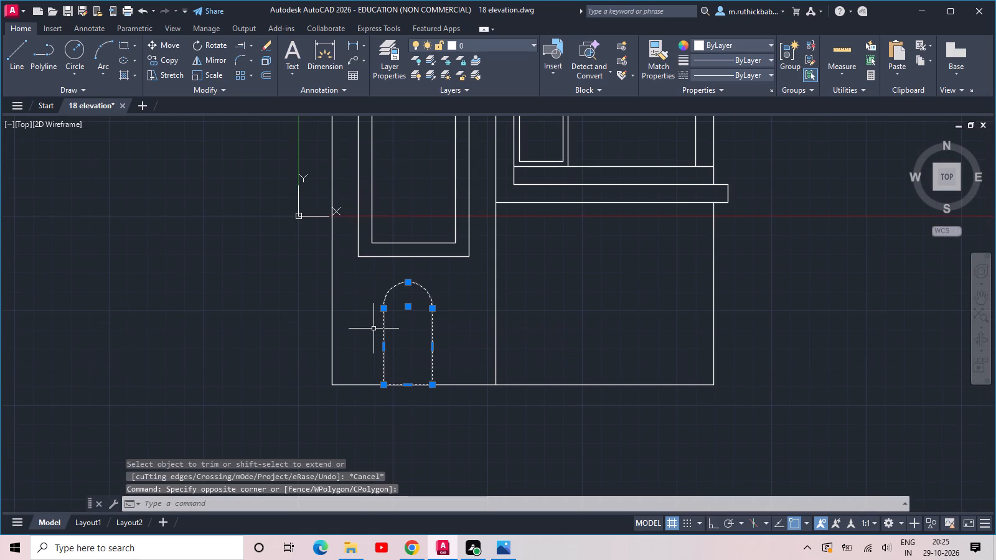
{"action": "key", "text": "m"}
{"action": "type", "text": "ov"}
{"action": "key", "text": "space"}
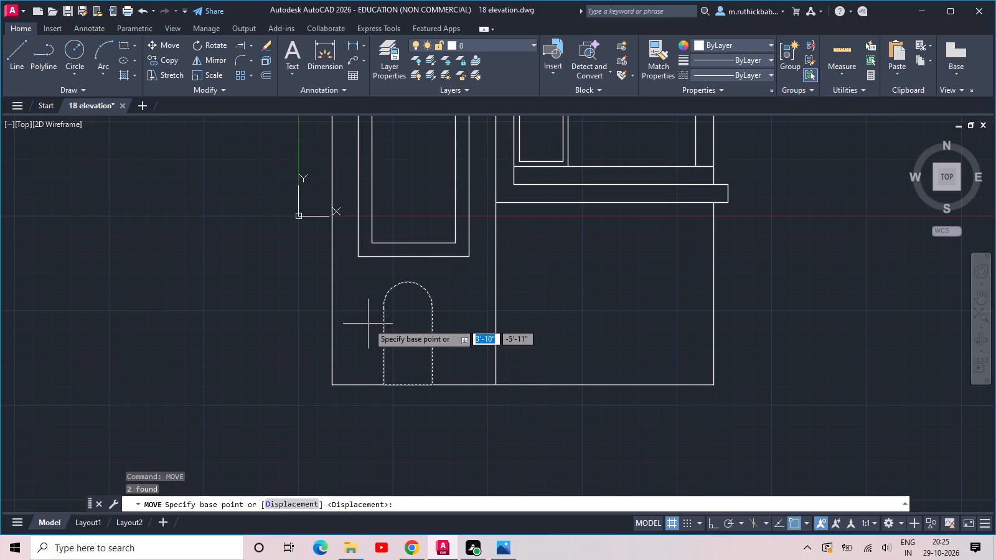
{"action": "left_click", "coordinate": [408, 385]}
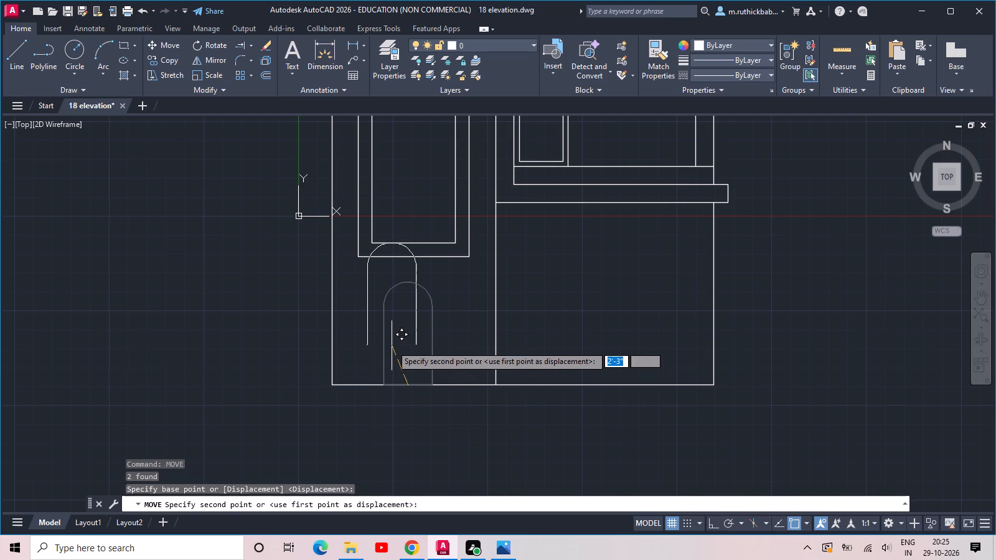
{"action": "type", "text": "m2"}
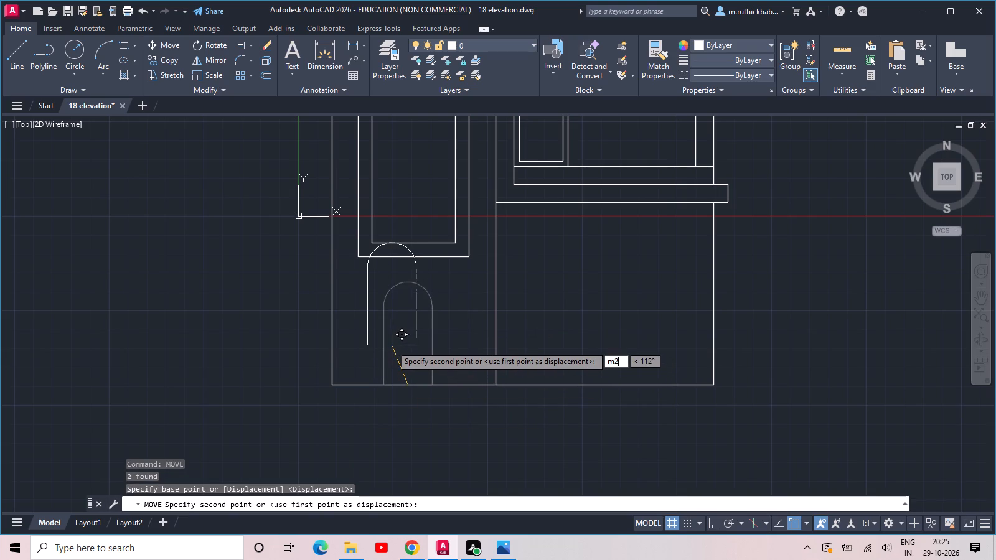
{"action": "type", "text": "p"}
{"action": "key", "text": "space"}
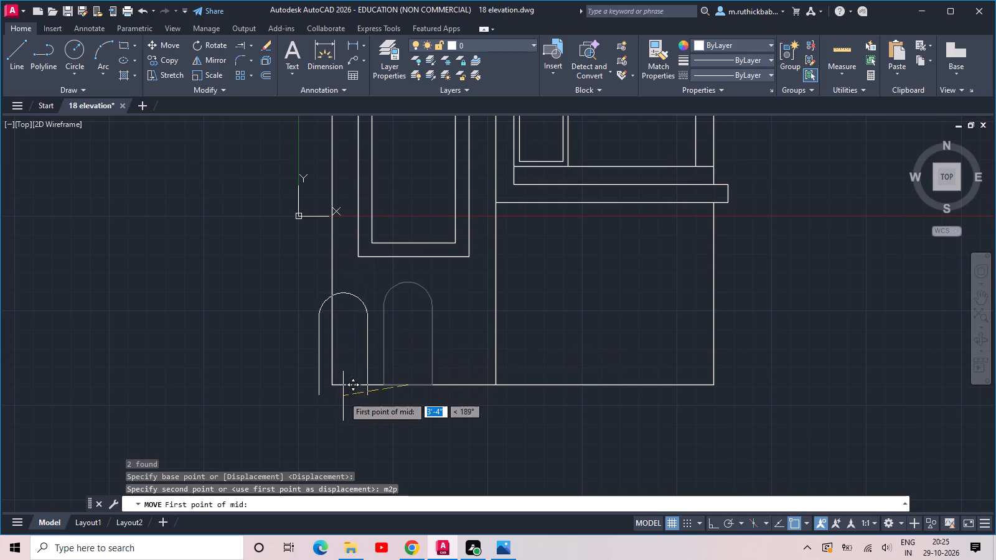
{"action": "left_click", "coordinate": [332, 388]}
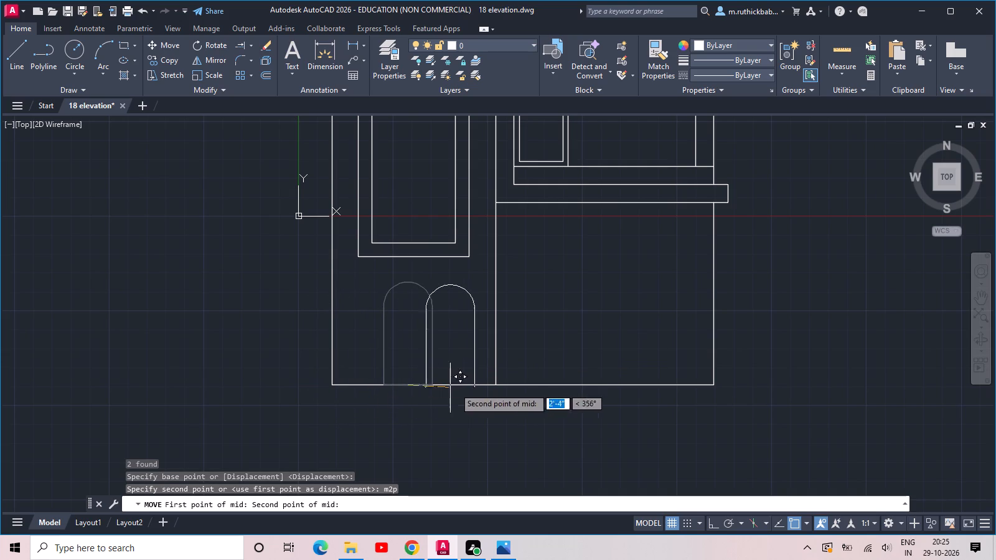
{"action": "left_click", "coordinate": [495, 389]}
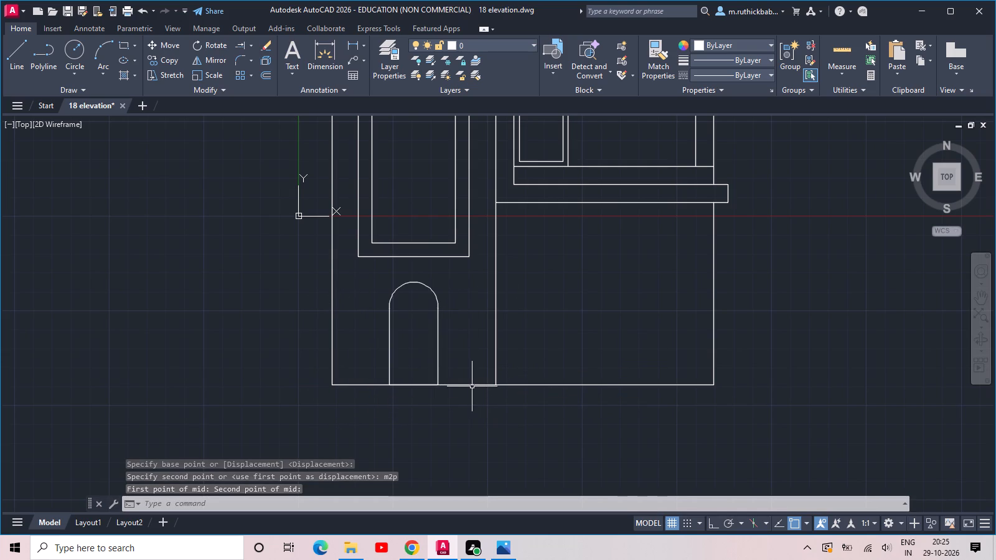
Trim away the top roof line where it extends right beyond the tall left bay.
{"action": "scroll", "coordinate": [477, 385], "scroll_direction": "down", "scroll_amount": 2}
{"action": "scroll", "coordinate": [470, 337], "scroll_direction": "up", "scroll_amount": 1}
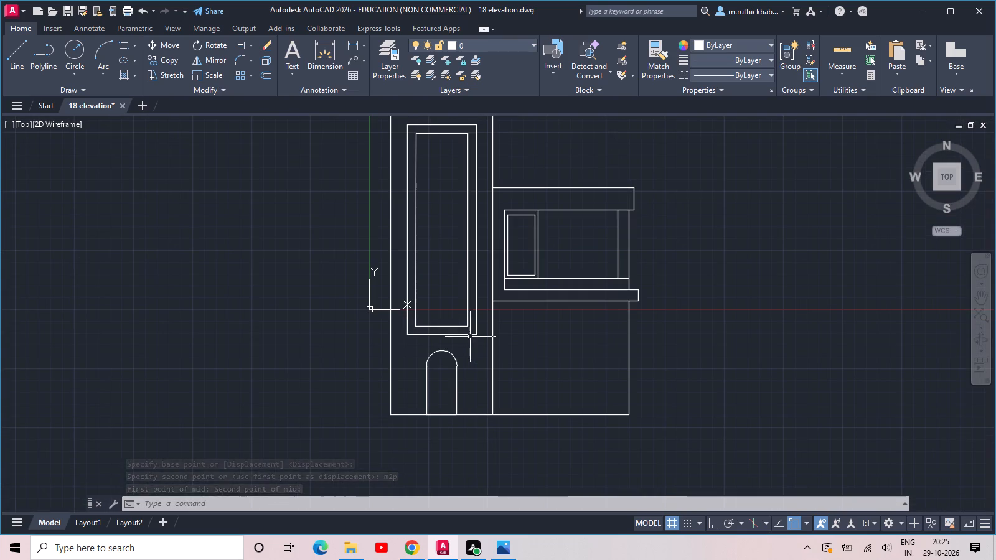
{"action": "scroll", "coordinate": [465, 350], "scroll_direction": "down", "scroll_amount": 1}
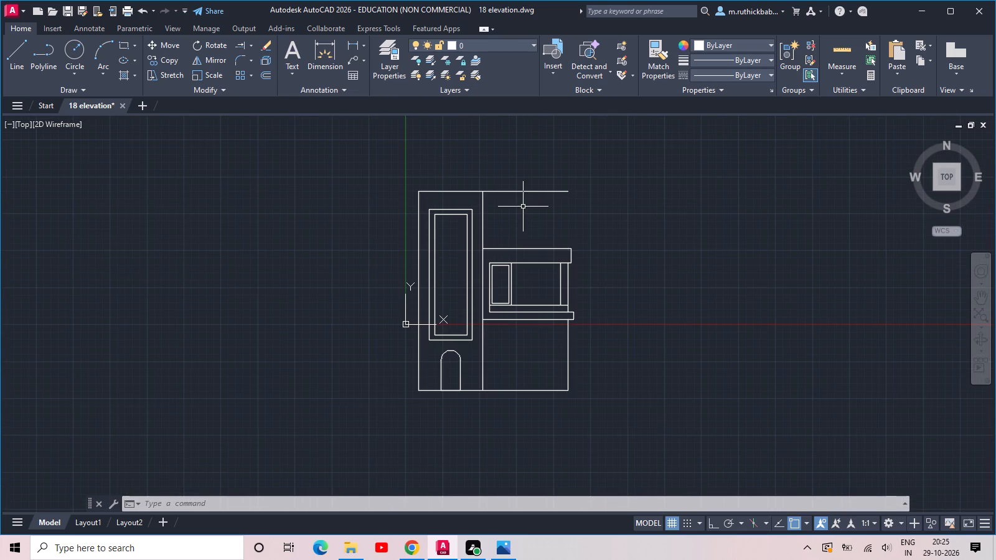
{"action": "scroll", "coordinate": [523, 207], "scroll_direction": "up", "scroll_amount": 1}
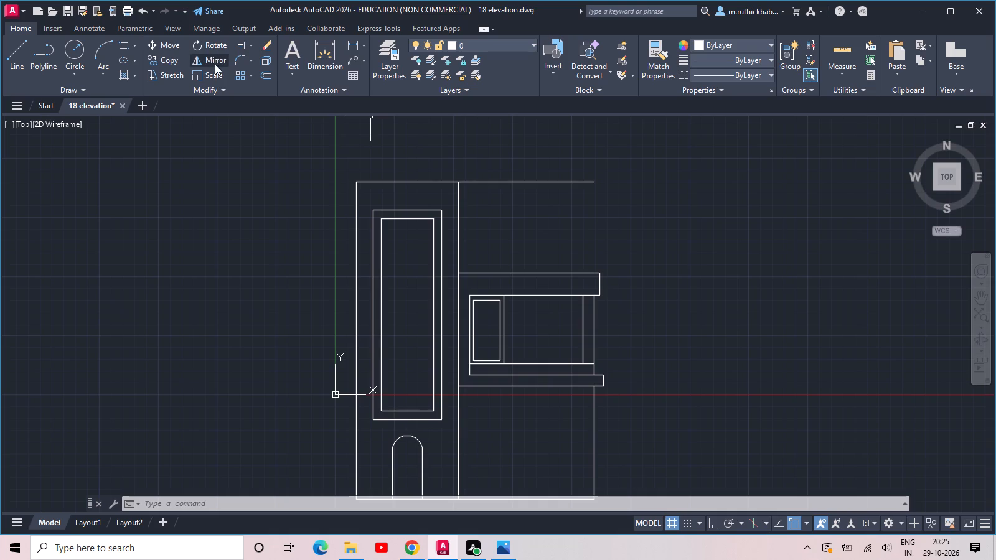
{"action": "left_click", "coordinate": [255, 42]}
{"action": "left_click", "coordinate": [251, 68]}
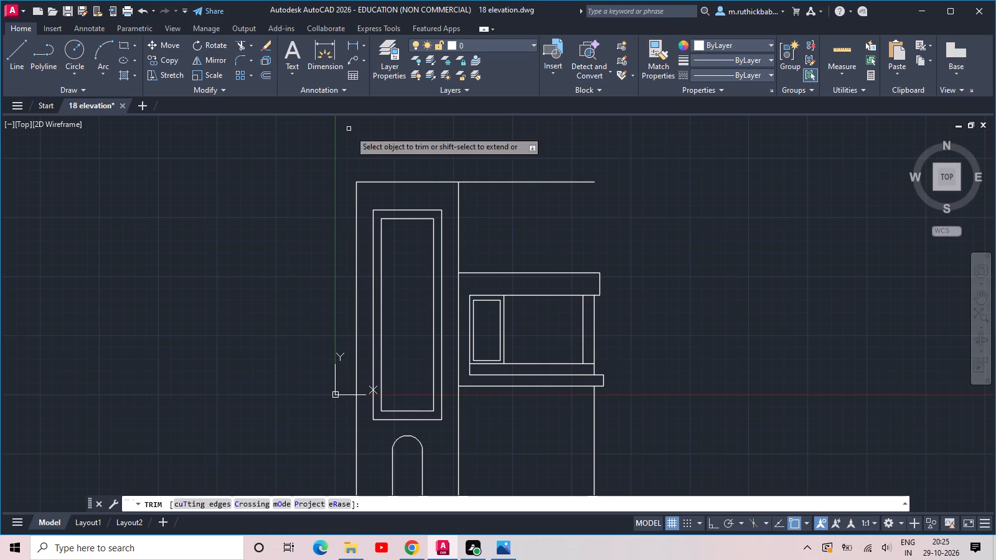
{"action": "left_click", "coordinate": [474, 192]}
{"action": "left_click", "coordinate": [474, 161]}
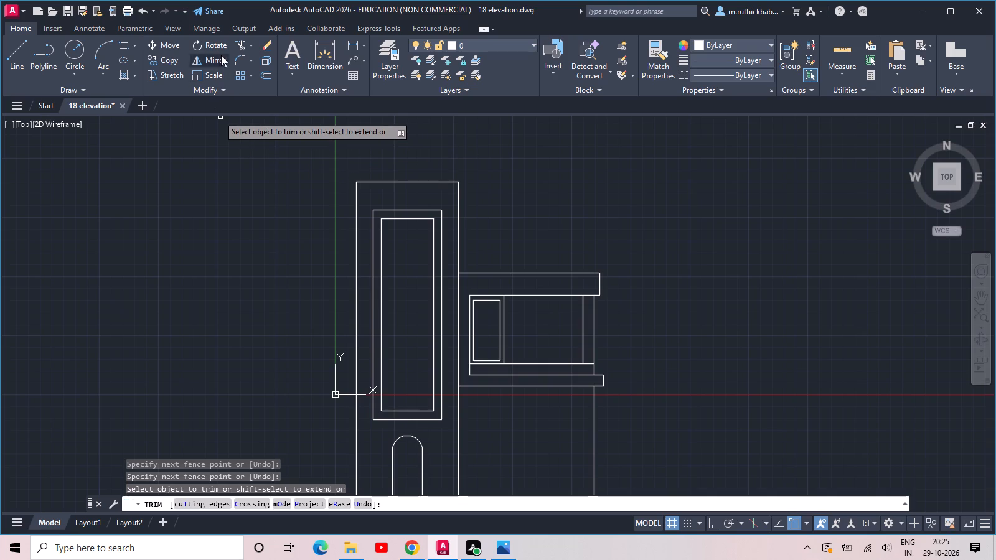
Offset the top edge of the middle floor's upper band upward by about 4'-2", picking the distance along the tall bay's edge.
{"action": "left_click", "coordinate": [265, 75]}
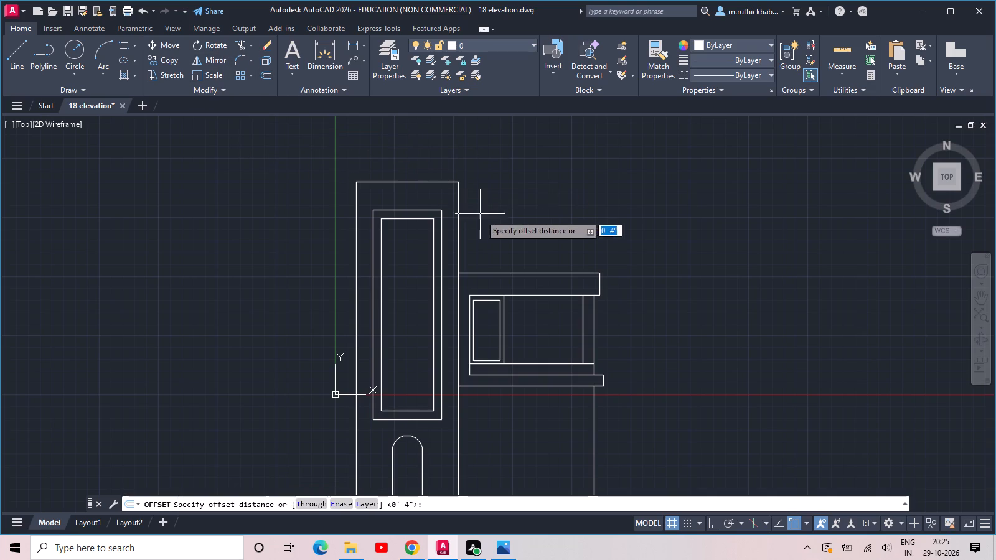
{"action": "left_click", "coordinate": [460, 276]}
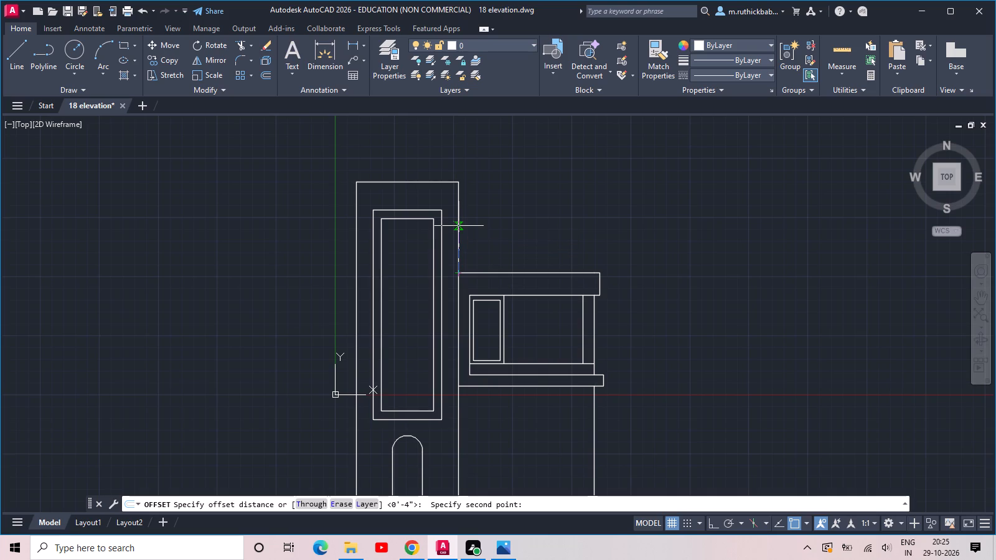
{"action": "left_click", "coordinate": [459, 226]}
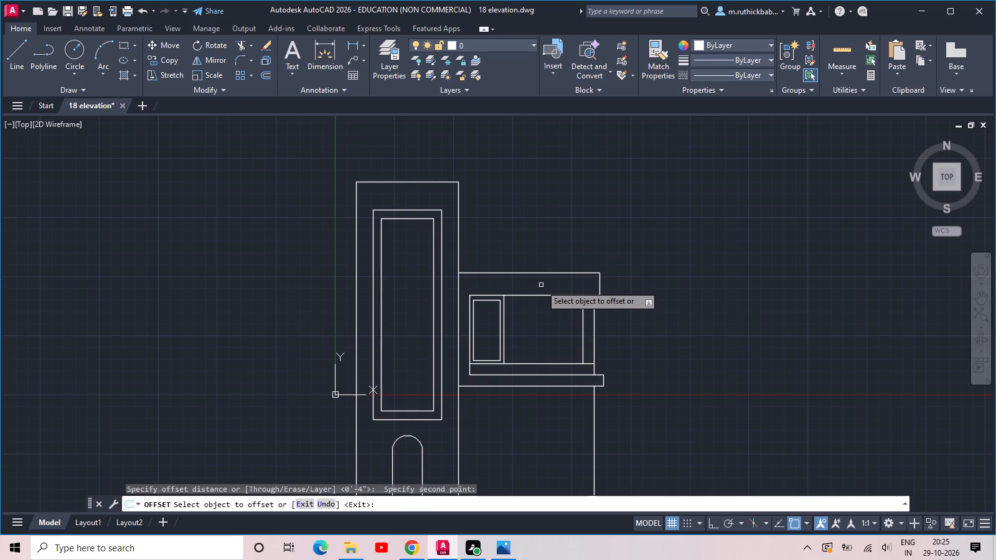
{"action": "left_click", "coordinate": [533, 272]}
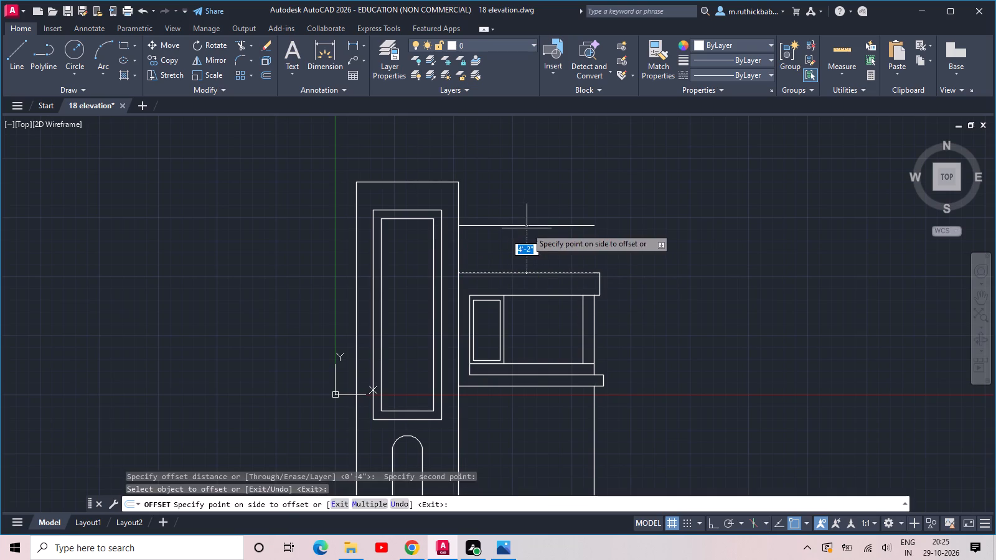
{"action": "left_click", "coordinate": [527, 228]}
Offset the new upper line upward by 6" to form a thin roof slab beside the tall bay.
{"action": "left_click", "coordinate": [525, 225]}
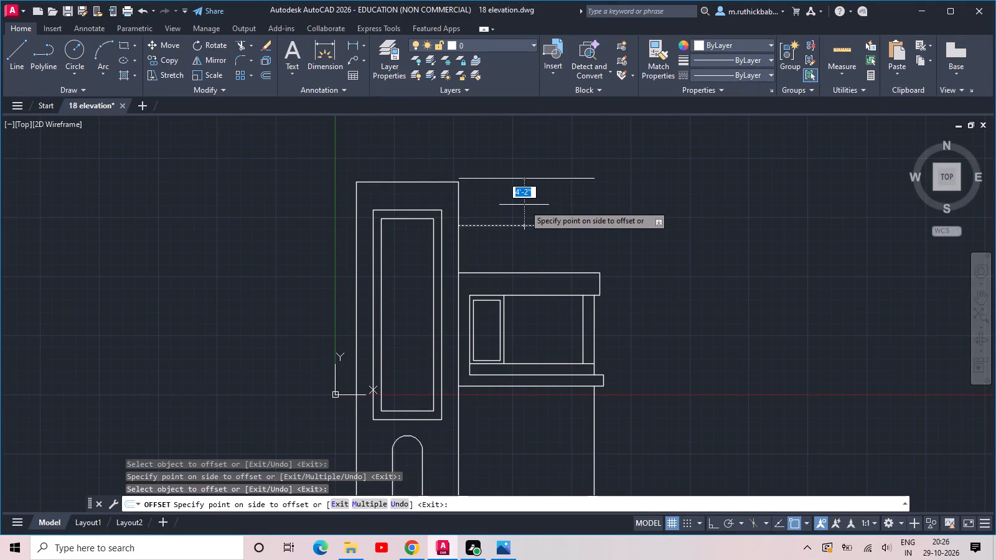
{"action": "type", "text": "6"}
{"action": "key", "text": "space"}
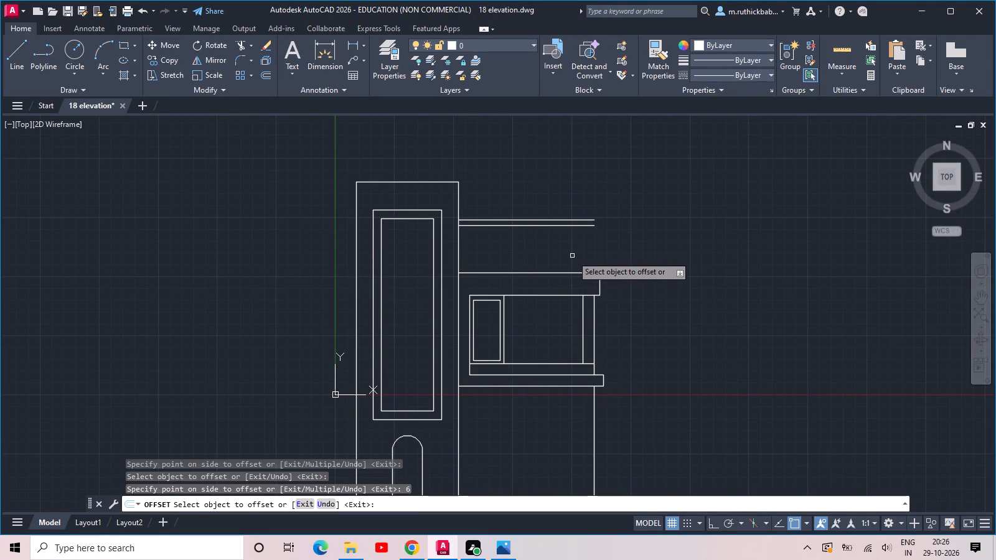
{"action": "scroll", "coordinate": [601, 232], "scroll_direction": "up", "scroll_amount": 3}
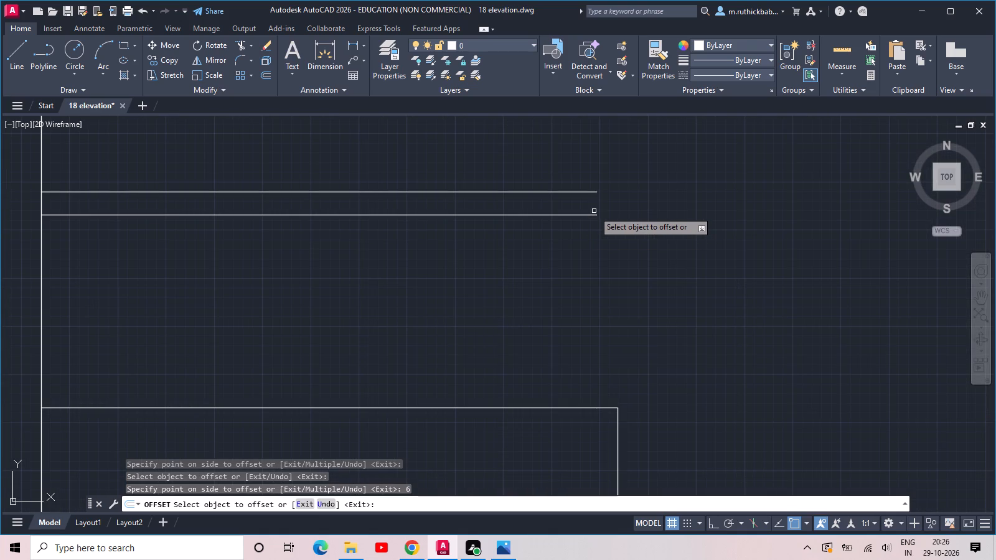
{"action": "key", "text": "Escape"}
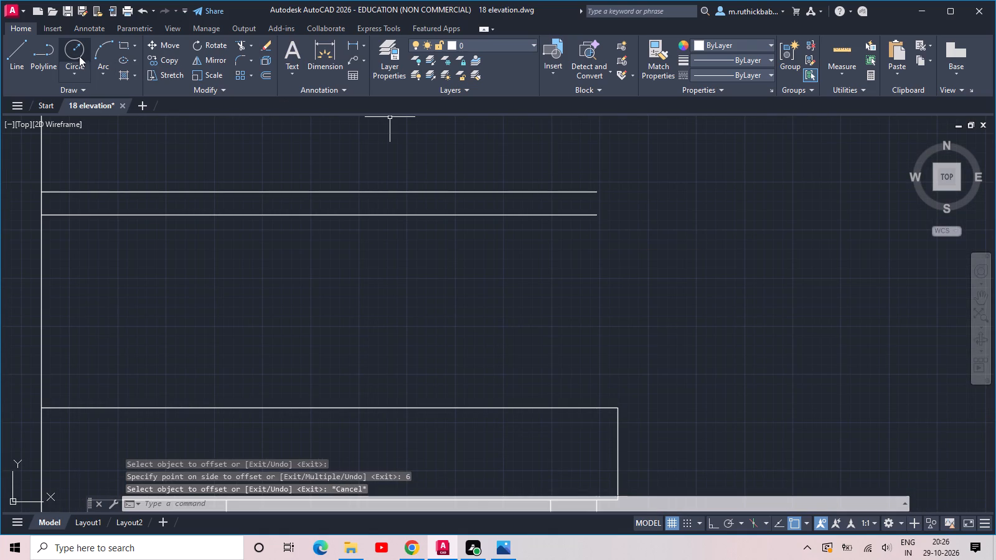
Draw a three-point arc bulging outward to join the right ends of the two roof slab lines.
{"action": "left_click", "coordinate": [99, 50]}
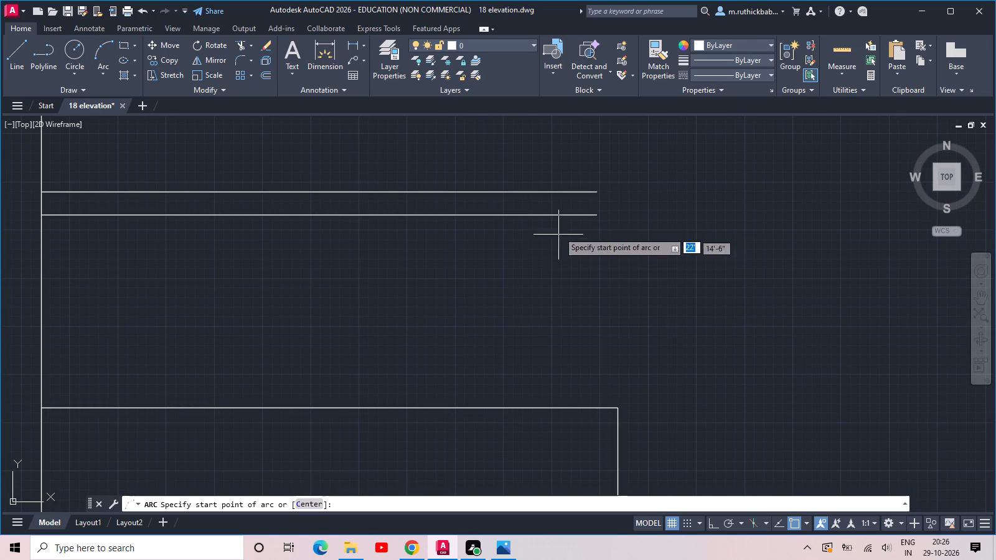
{"action": "scroll", "coordinate": [599, 201], "scroll_direction": "up", "scroll_amount": 4}
{"action": "left_click", "coordinate": [555, 163]}
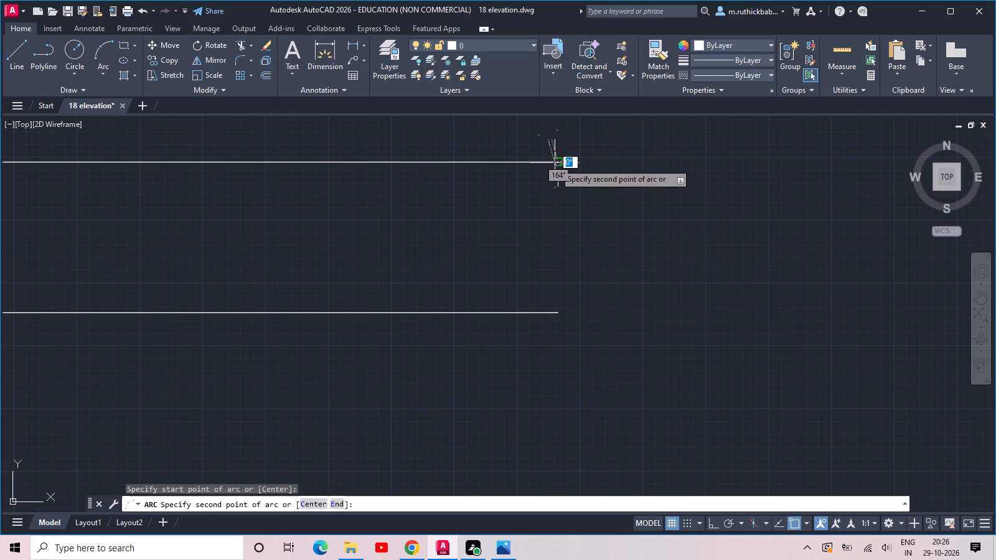
{"action": "left_click", "coordinate": [600, 231]}
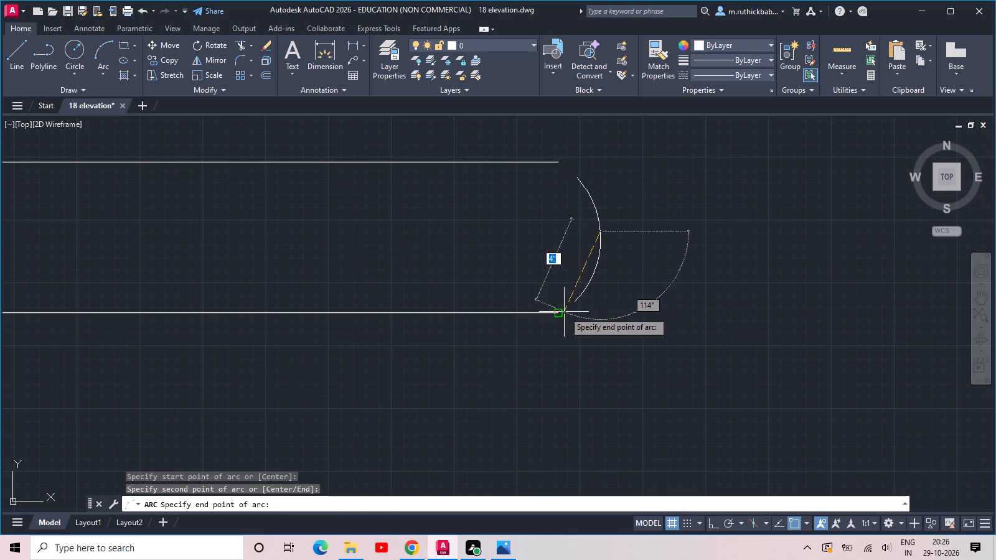
{"action": "left_click", "coordinate": [563, 311]}
{"action": "key", "text": "Escape"}
Draw a column rectangle about 11" wide near the slab's rounded end, spanning from the slab's underside to the band's top edge.
{"action": "scroll", "coordinate": [635, 238], "scroll_direction": "down", "scroll_amount": 5}
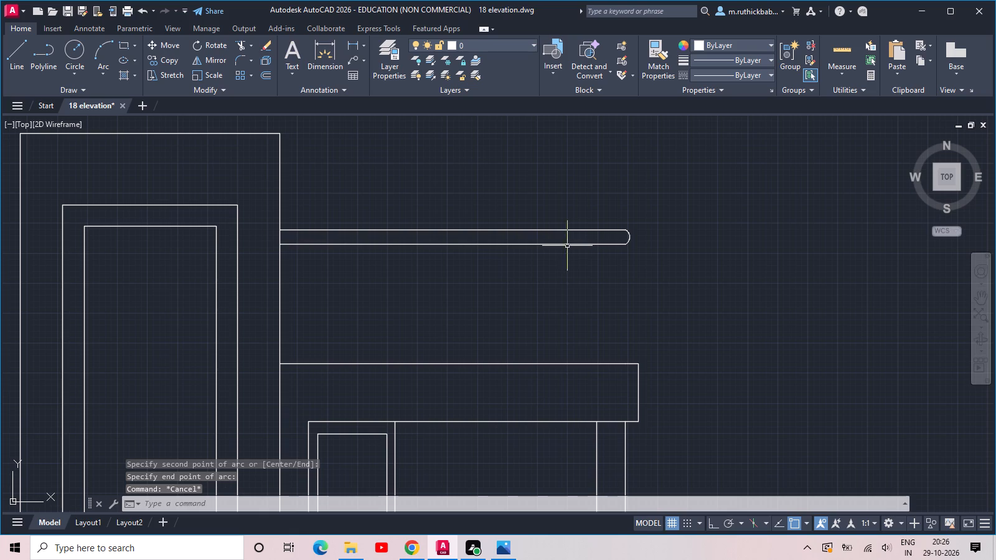
{"action": "middle_click_drag", "start_coordinate": [507, 260], "coordinate": [615, 274]}
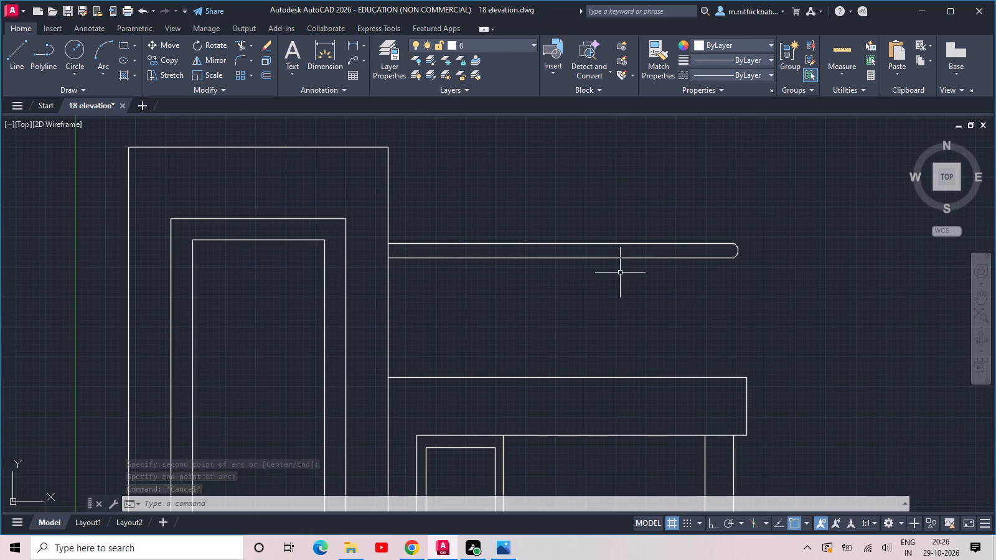
{"action": "scroll", "coordinate": [675, 288], "scroll_direction": "up", "scroll_amount": 1}
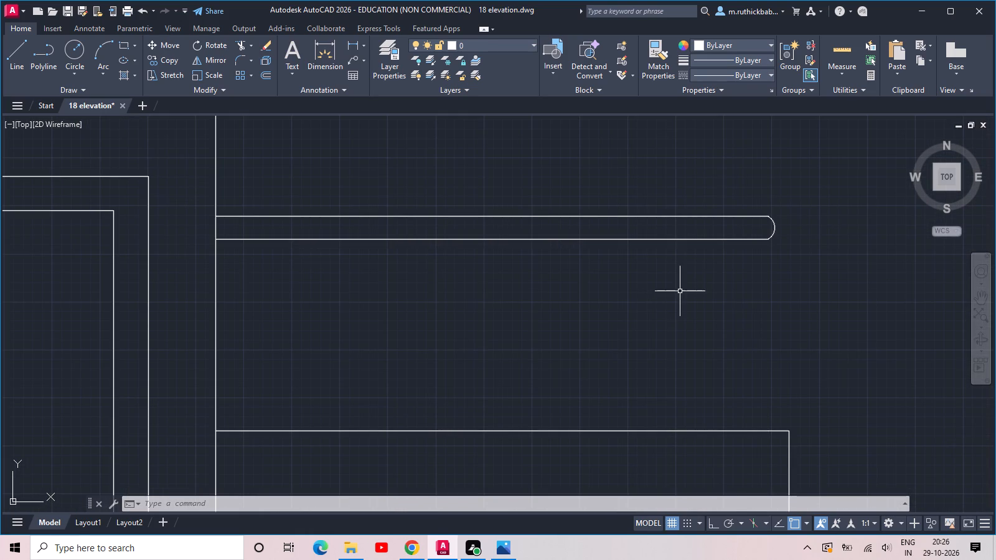
{"action": "type", "text": "rec"}
{"action": "key", "text": "space"}
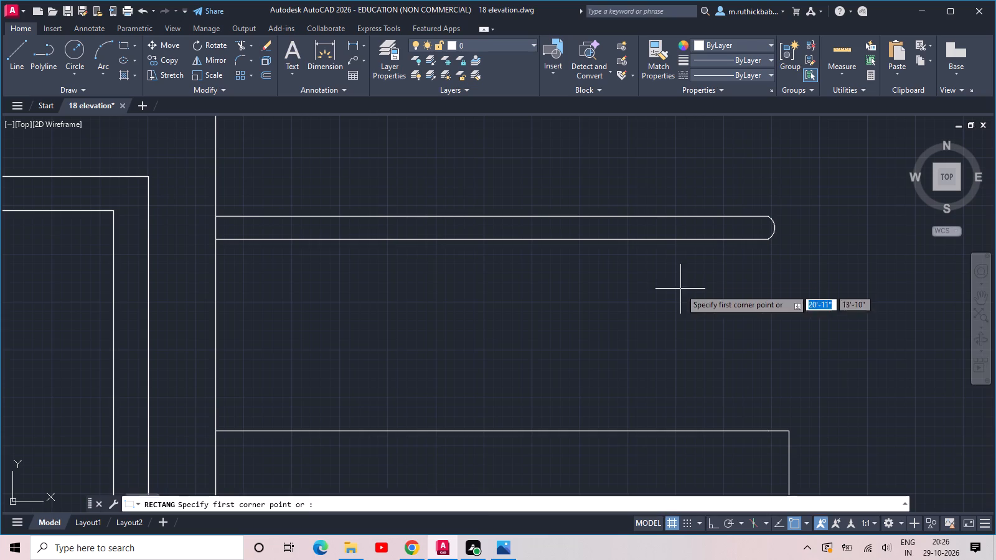
{"action": "left_click", "coordinate": [718, 241]}
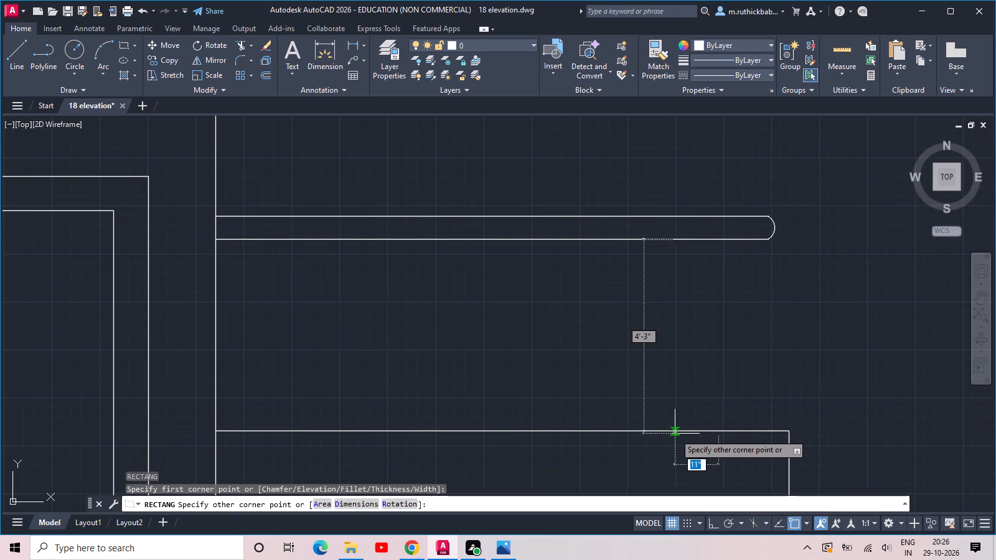
{"action": "left_click", "coordinate": [673, 434]}
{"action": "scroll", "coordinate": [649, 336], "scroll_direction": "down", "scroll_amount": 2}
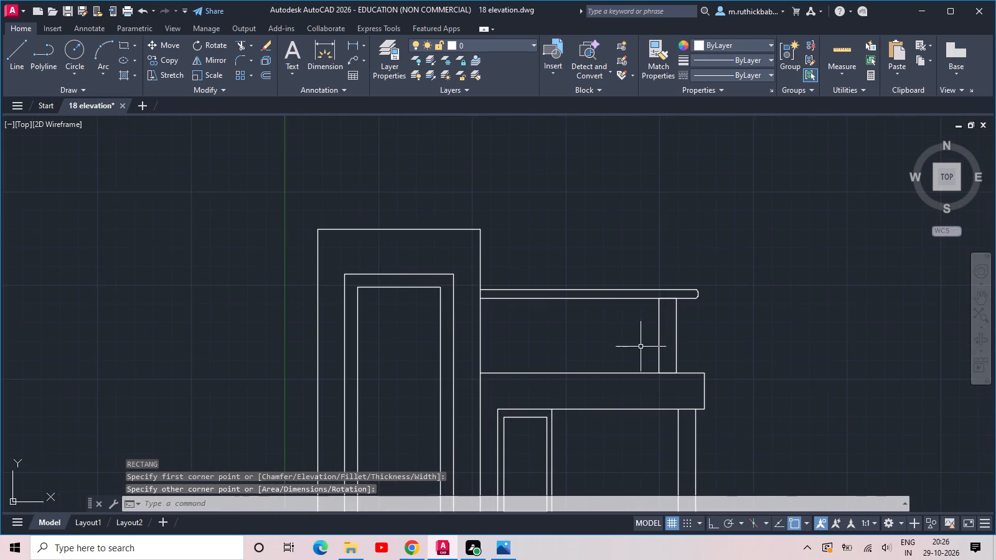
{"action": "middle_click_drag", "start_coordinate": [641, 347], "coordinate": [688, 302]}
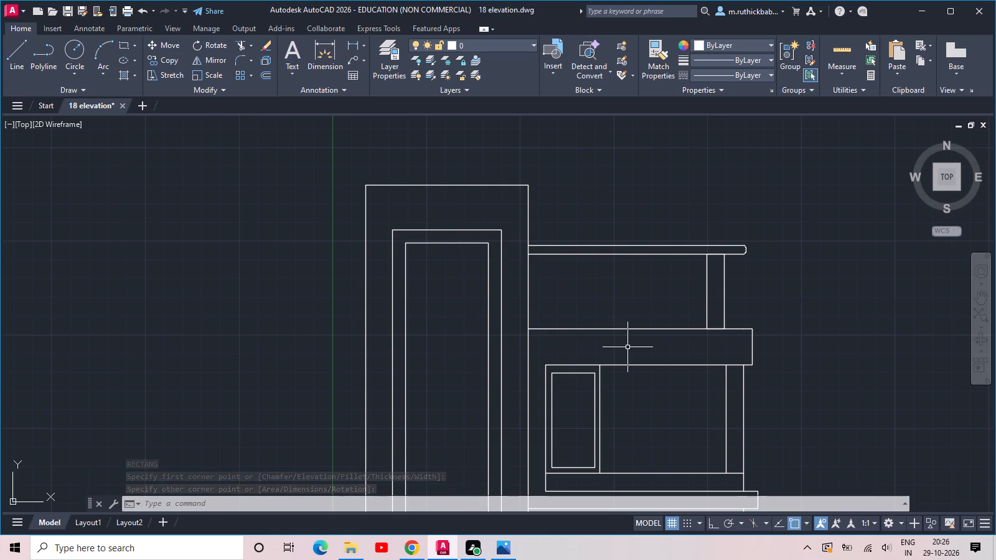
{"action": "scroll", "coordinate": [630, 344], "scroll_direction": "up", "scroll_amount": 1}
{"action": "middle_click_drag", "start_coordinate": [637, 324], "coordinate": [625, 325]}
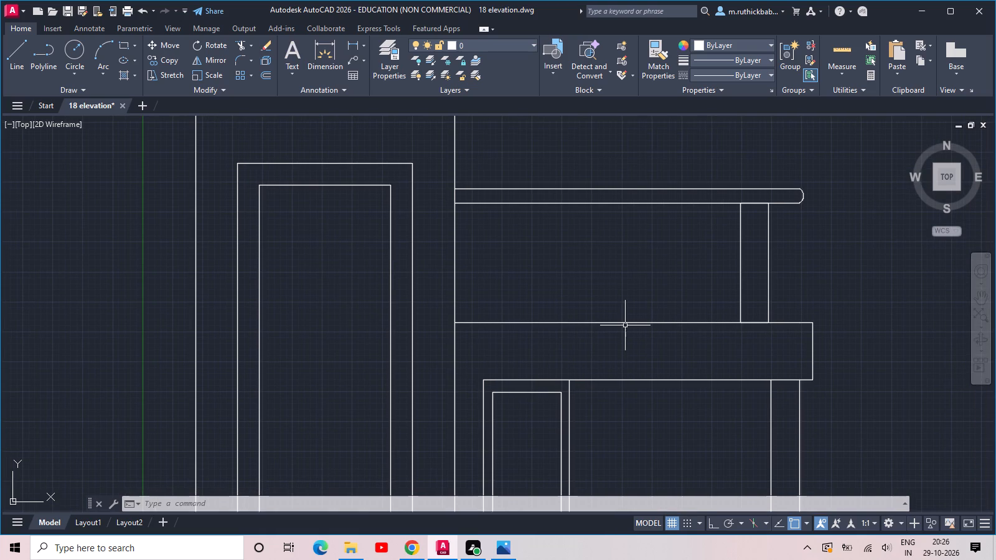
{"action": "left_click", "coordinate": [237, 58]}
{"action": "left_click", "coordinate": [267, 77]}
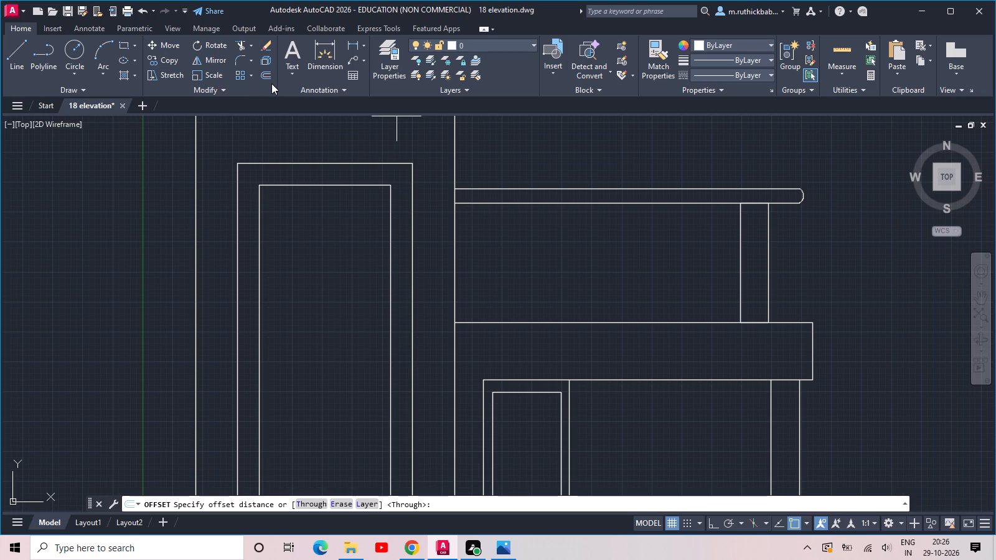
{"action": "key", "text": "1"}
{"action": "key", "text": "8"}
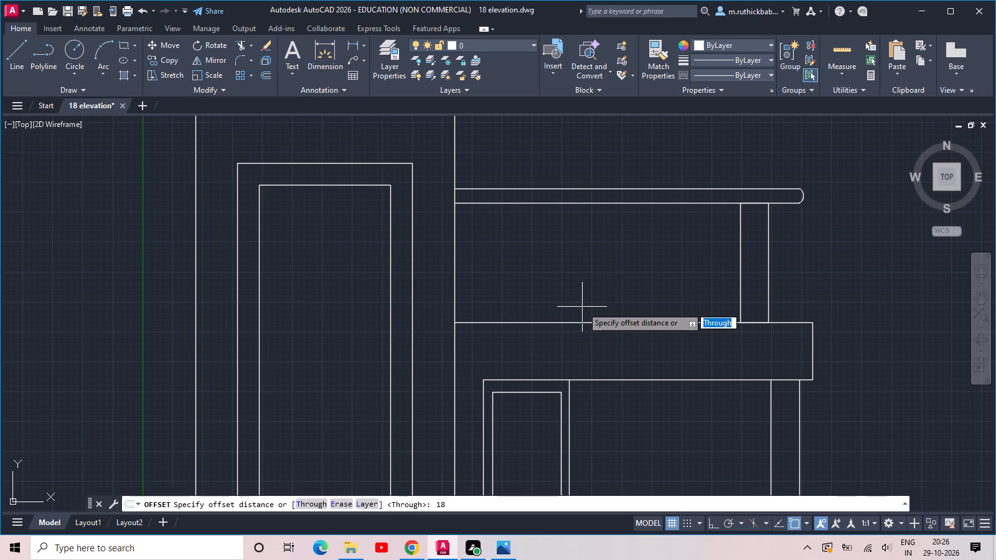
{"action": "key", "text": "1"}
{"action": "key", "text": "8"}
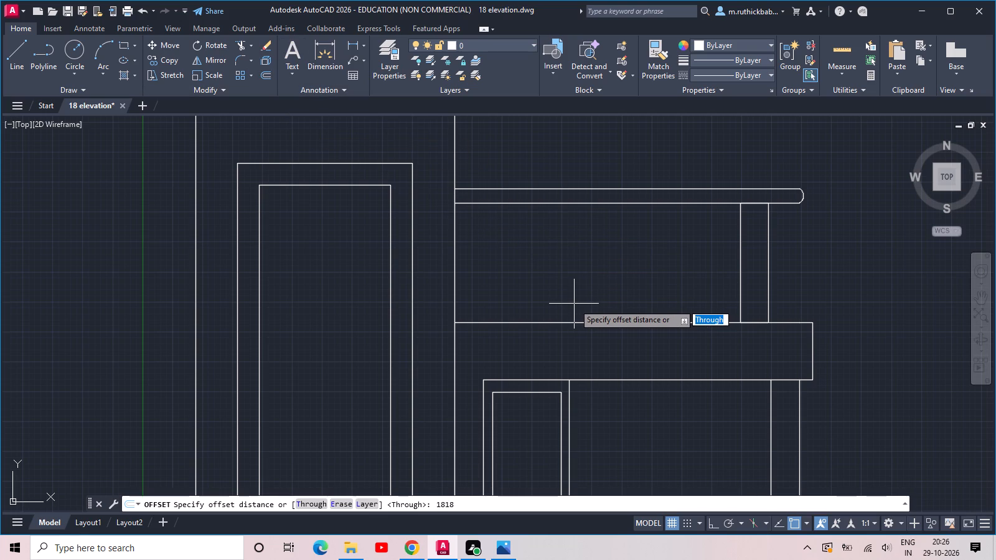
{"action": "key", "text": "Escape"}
Offset the top edge of the middle floor's upper band upward by 18 inches.
{"action": "key", "text": "space"}
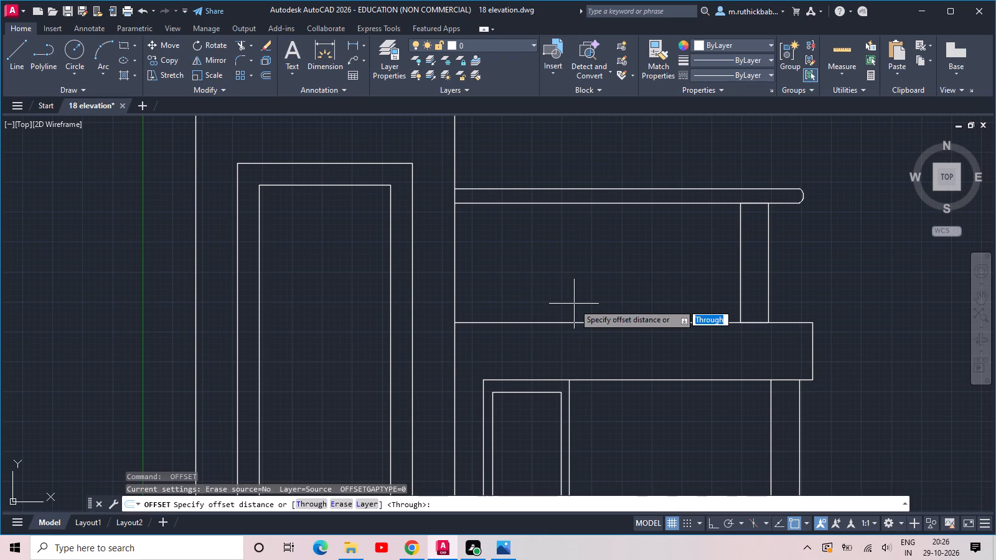
{"action": "key", "text": "1"}
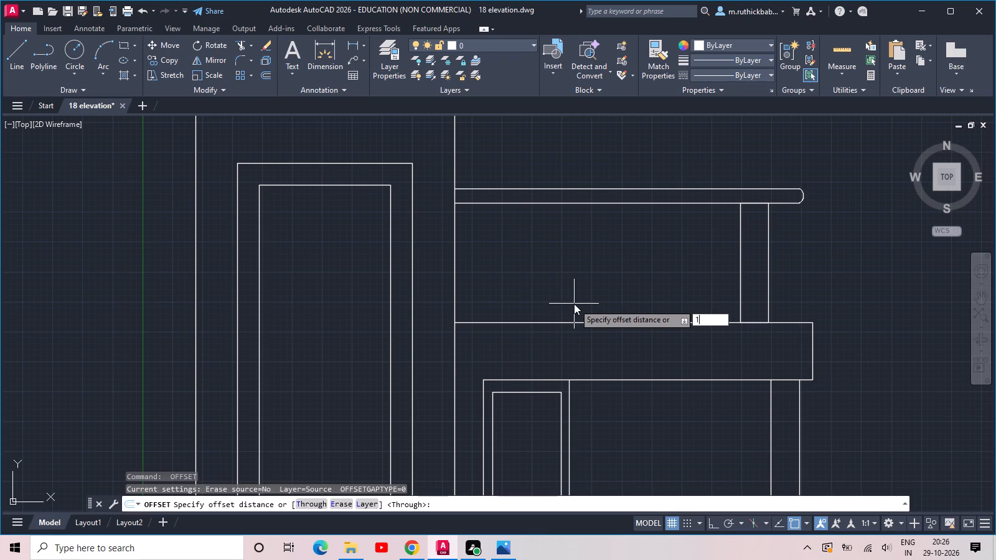
{"action": "type", "text": "8"}
{"action": "key", "text": "space"}
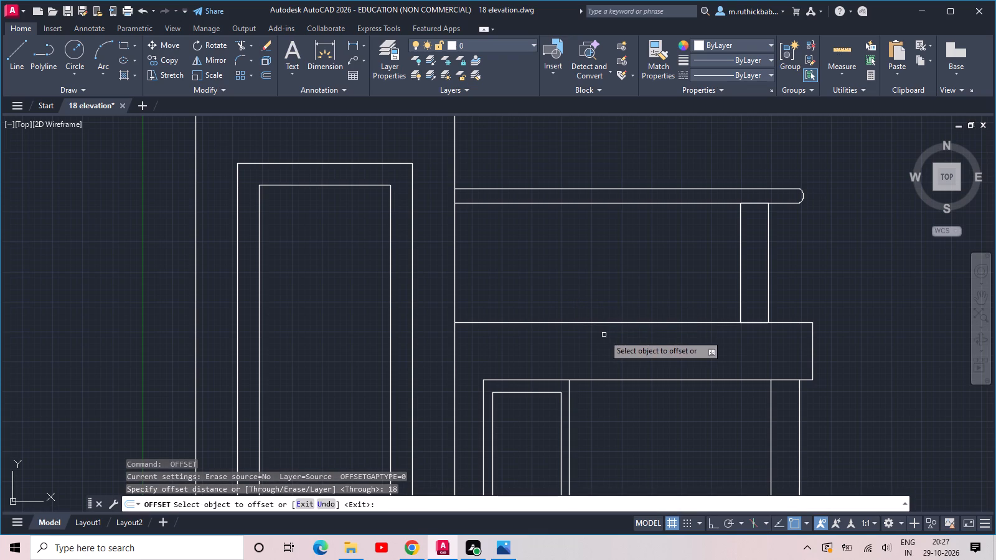
{"action": "left_click", "coordinate": [631, 322]}
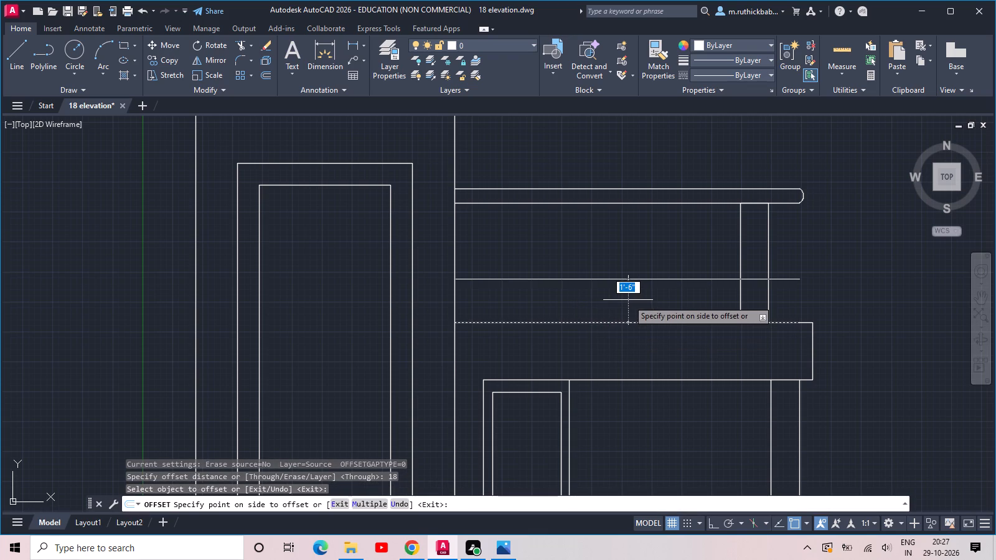
{"action": "left_click", "coordinate": [628, 300]}
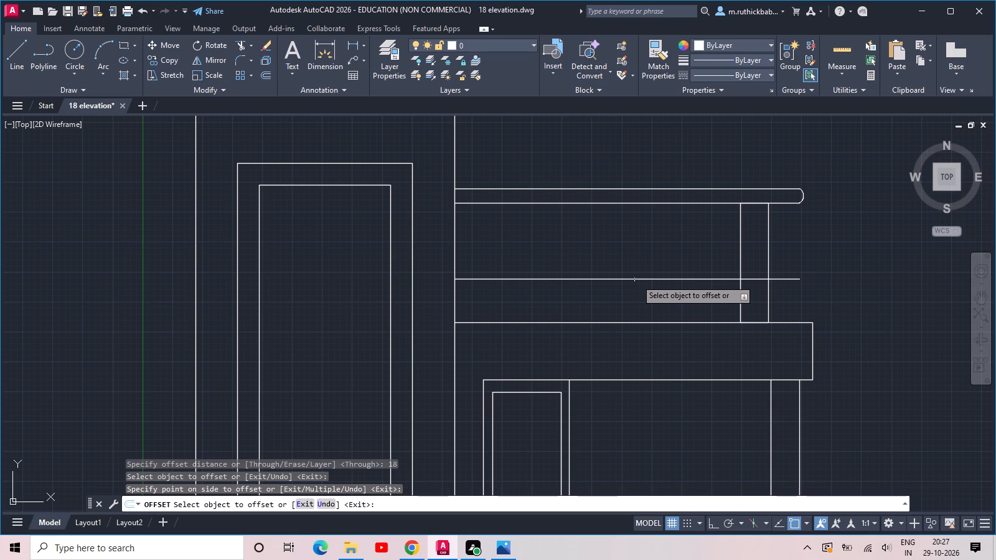
Offset the new line upward by 3 inches to form the balcony's handrail.
{"action": "left_click", "coordinate": [636, 279]}
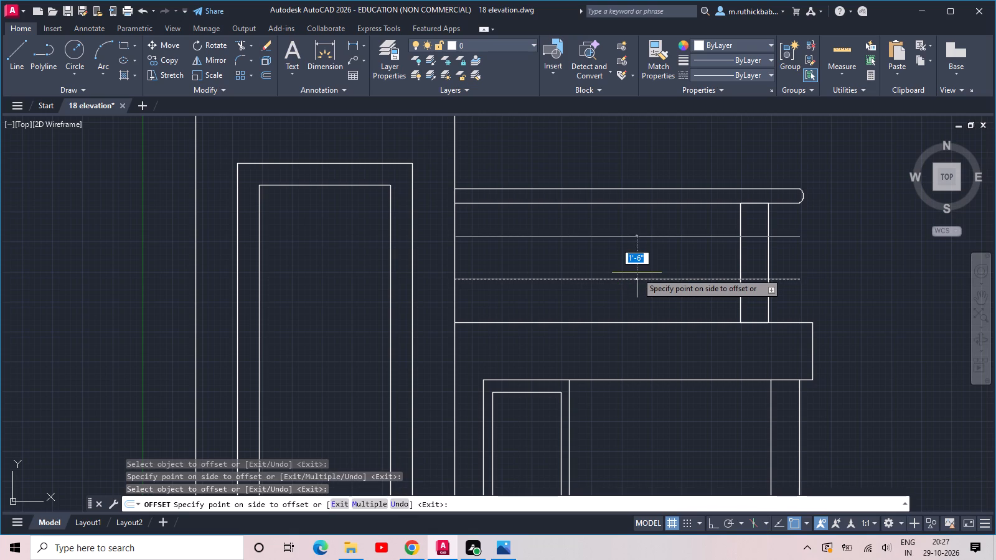
{"action": "type", "text": "3"}
{"action": "key", "text": "space"}
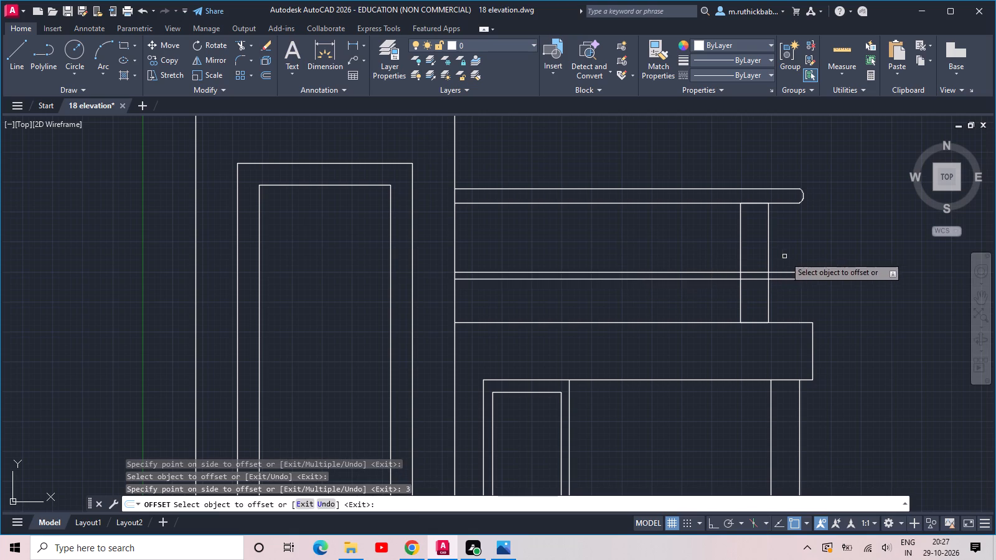
{"action": "key", "text": "Escape"}
Draw a vertical line closing the railing's outer end, from the handrail's top line down to the band's top edge.
{"action": "type", "text": "l"}
{"action": "key", "text": "space"}
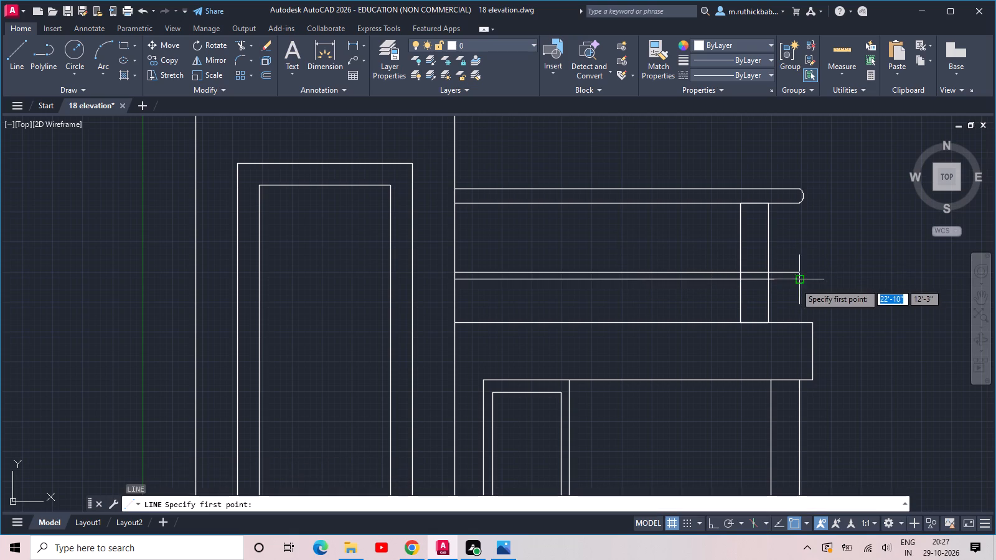
{"action": "left_click", "coordinate": [796, 271]}
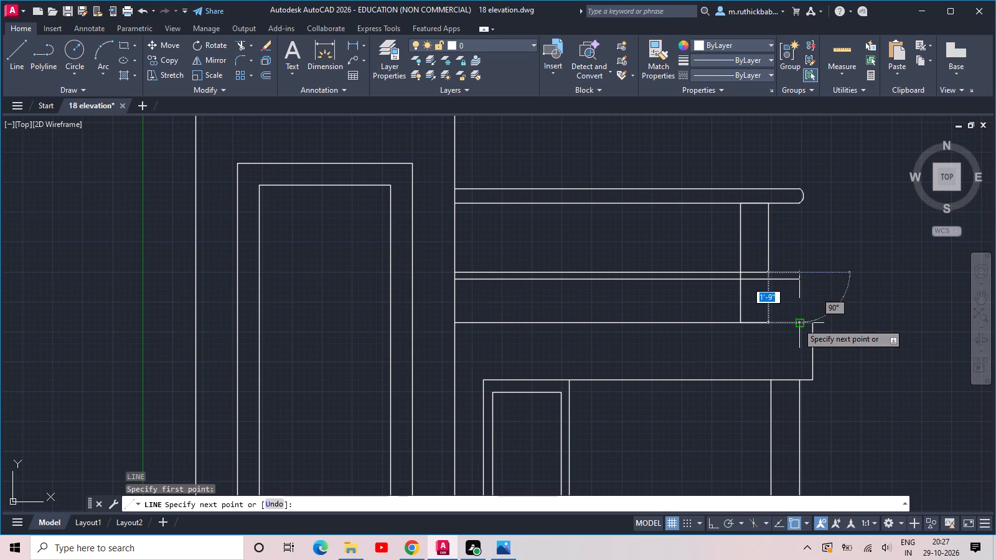
{"action": "left_click", "coordinate": [797, 323]}
{"action": "key", "text": "Escape"}
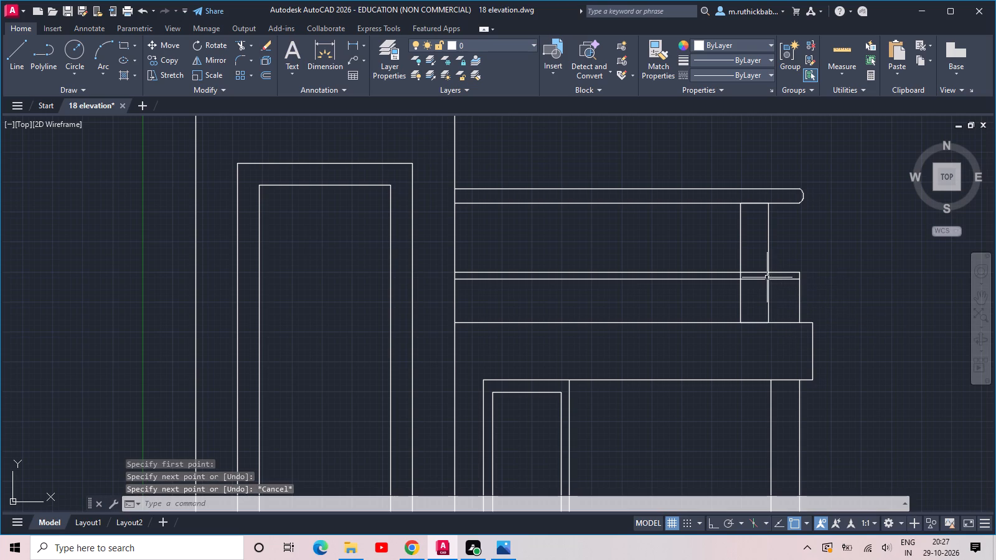
Trim the two column edges where they cross between the handrail lines.
{"action": "left_click", "coordinate": [242, 43]}
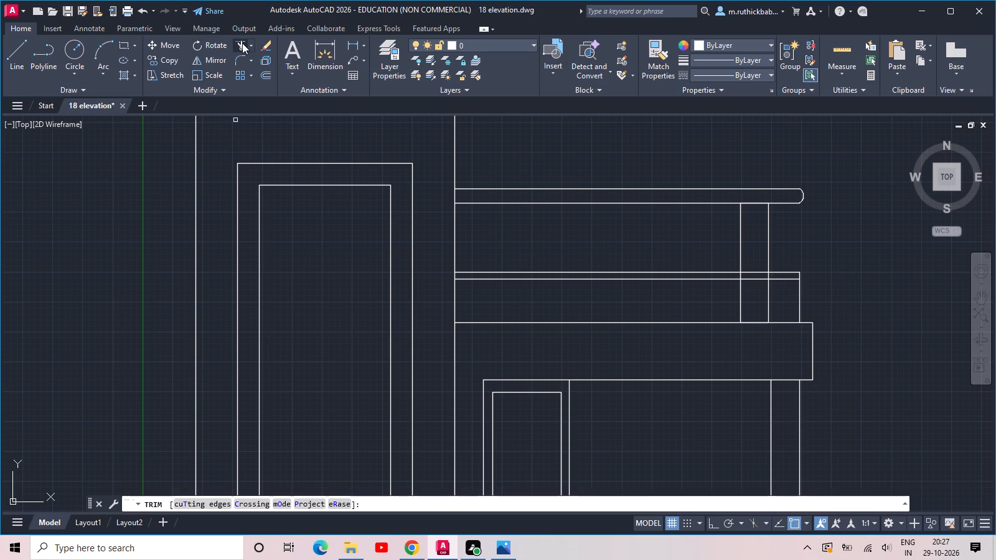
{"action": "scroll", "coordinate": [755, 274], "scroll_direction": "up", "scroll_amount": 2}
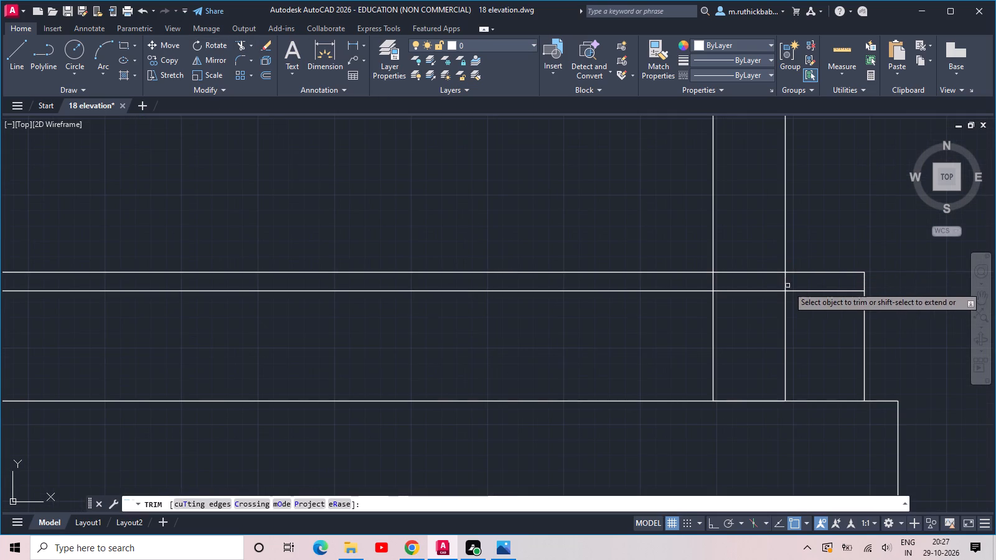
{"action": "scroll", "coordinate": [792, 293], "scroll_direction": "up", "scroll_amount": 1}
{"action": "left_click_drag", "start_coordinate": [792, 274], "coordinate": [754, 274]}
{"action": "left_click", "coordinate": [621, 281]}
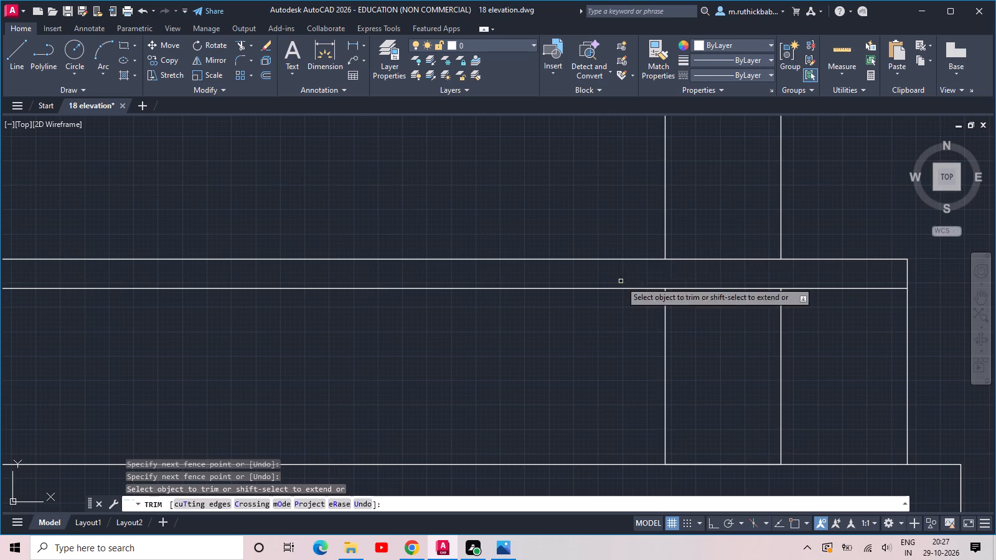
{"action": "scroll", "coordinate": [621, 278], "scroll_direction": "down", "scroll_amount": 1}
{"action": "key", "text": "Escape"}
Draw a vertical railing divider from the handrail's underside to the band's top edge, about 3'-4" from the tall bay.
{"action": "scroll", "coordinate": [416, 297], "scroll_direction": "down", "scroll_amount": 1}
{"action": "middle_click_drag", "start_coordinate": [446, 335], "coordinate": [454, 340]}
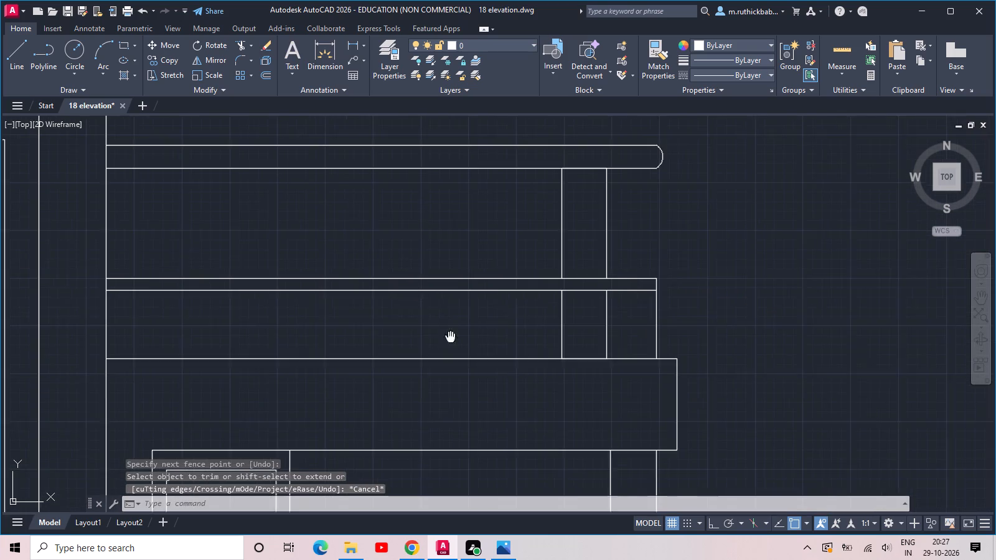
{"action": "middle_click_drag", "start_coordinate": [454, 340], "coordinate": [611, 336]}
{"action": "scroll", "coordinate": [557, 293], "scroll_direction": "down", "scroll_amount": 1}
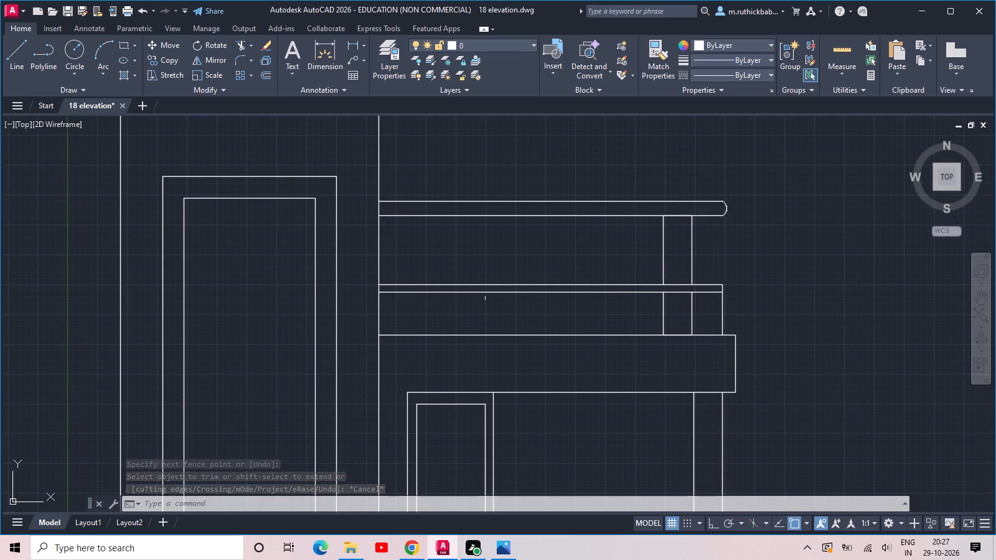
{"action": "scroll", "coordinate": [488, 298], "scroll_direction": "up", "scroll_amount": 1}
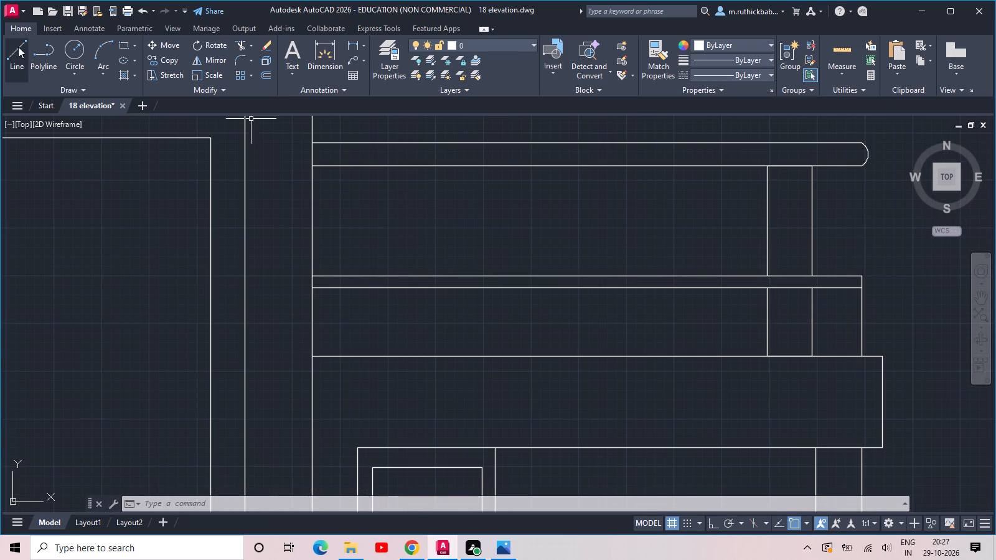
{"action": "left_click", "coordinate": [20, 47]}
{"action": "left_click", "coordinate": [466, 289]}
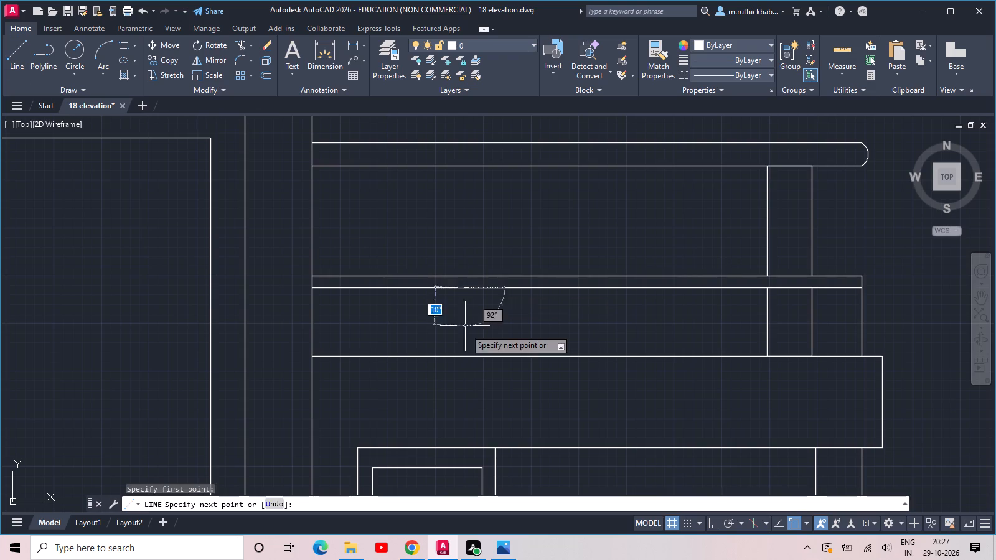
{"action": "left_click", "coordinate": [466, 355]}
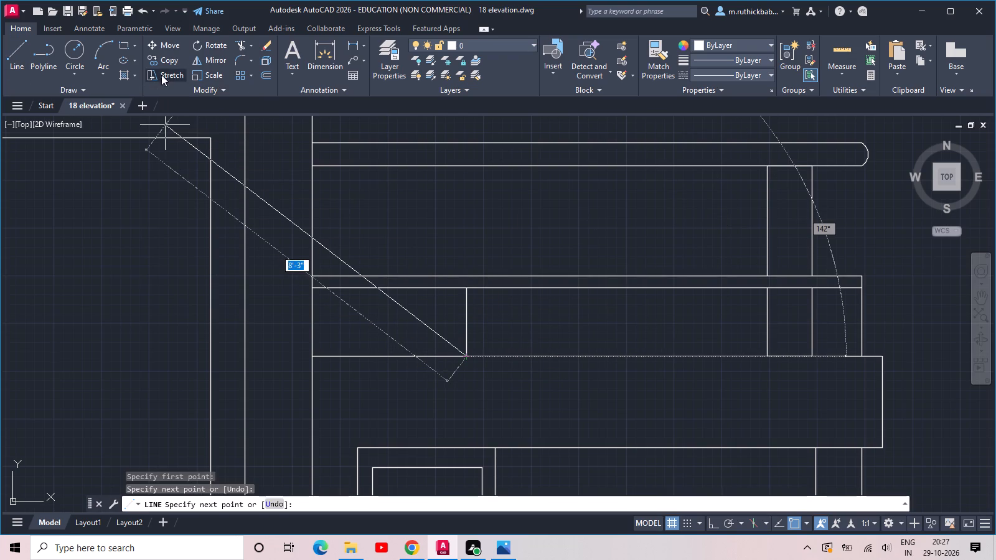
Copy the railing divider twice along the railing at equal spacings of about 3'-4", using the tall bay's edge as base.
{"action": "left_click", "coordinate": [164, 58]}
{"action": "left_click", "coordinate": [486, 329]}
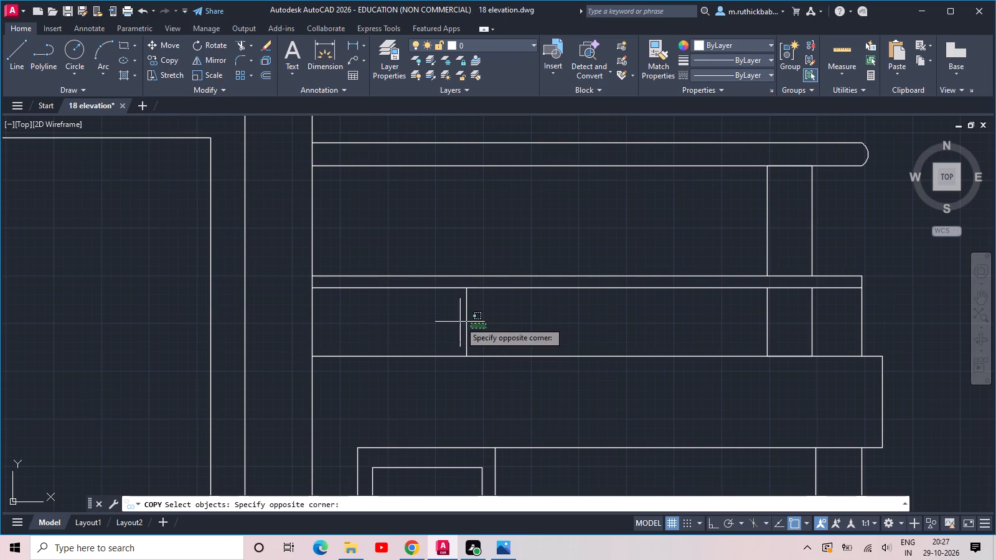
{"action": "left_click", "coordinate": [450, 316]}
{"action": "key", "text": "space"}
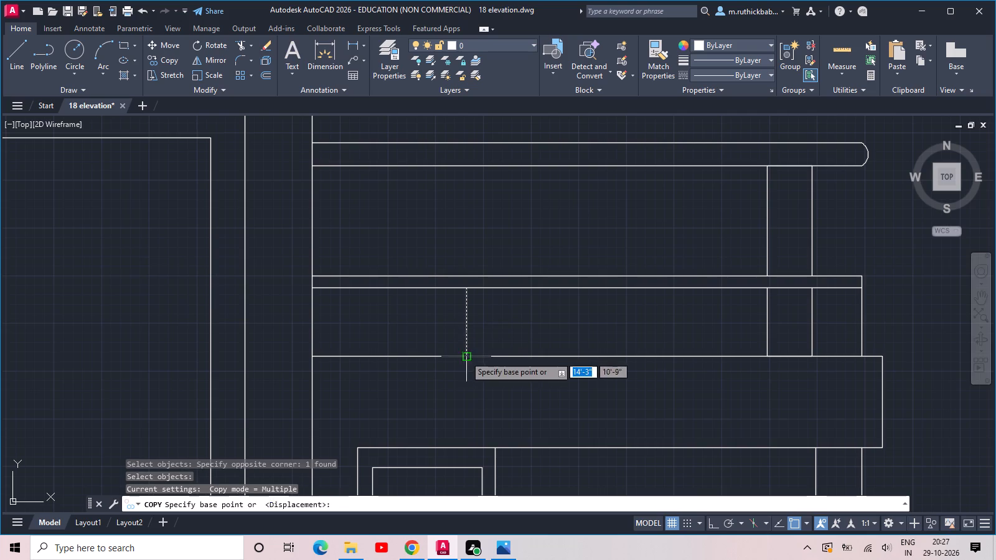
{"action": "left_click", "coordinate": [314, 357]}
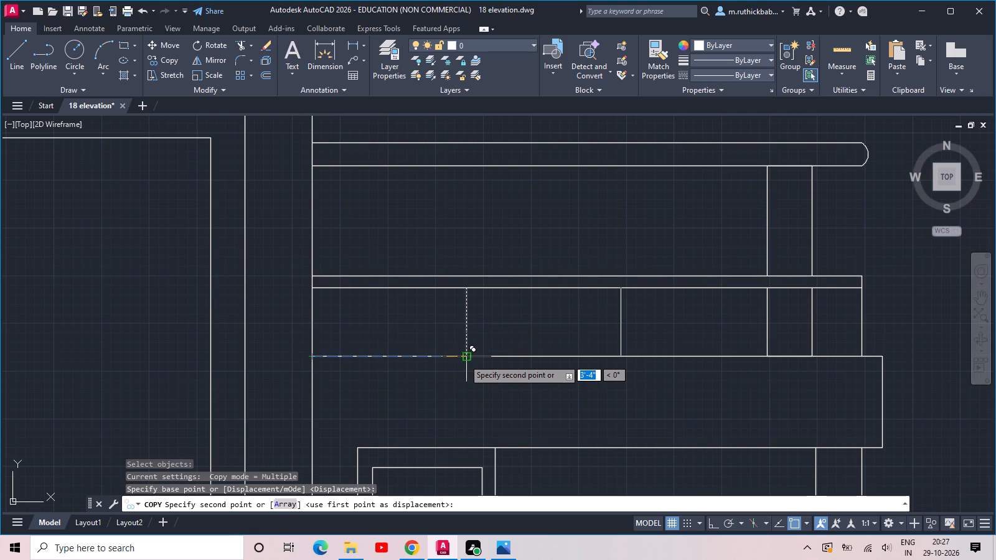
{"action": "left_click", "coordinate": [464, 359]}
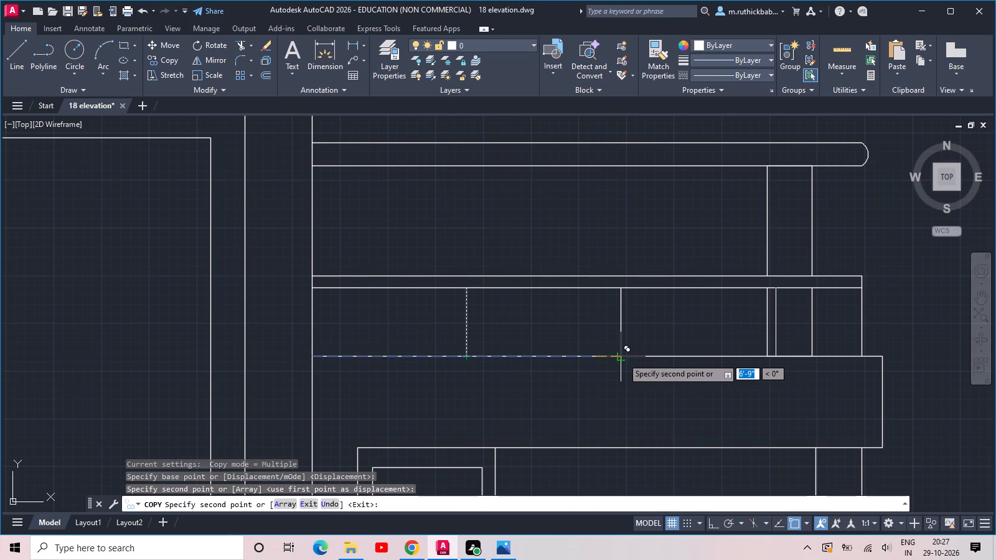
{"action": "left_click", "coordinate": [622, 358]}
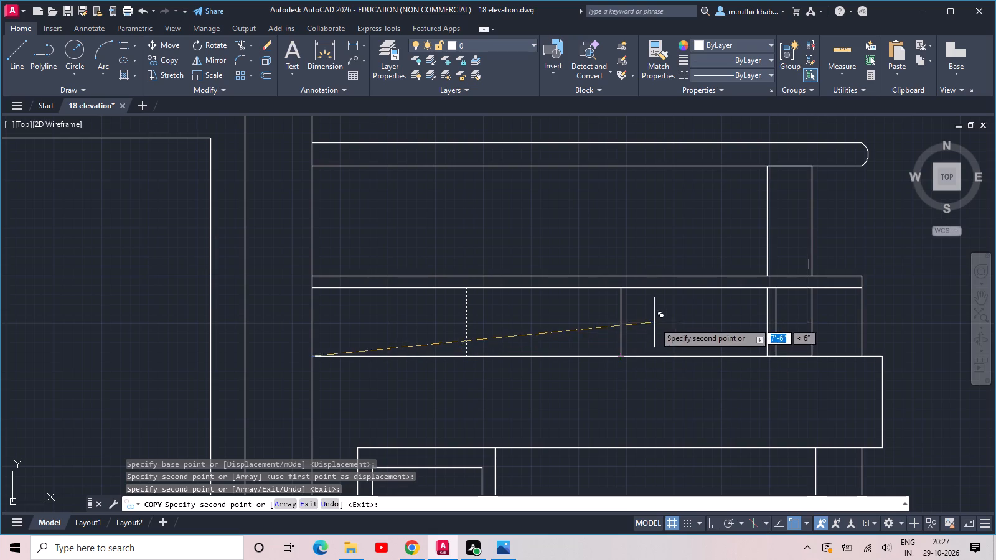
{"action": "key", "text": "Escape"}
Draw a cap slab rectangle about 10'-6" wide and 5" high on top of the tall bay, overhanging both sides.
{"action": "scroll", "coordinate": [657, 320], "scroll_direction": "down", "scroll_amount": 1}
{"action": "middle_click_drag", "start_coordinate": [655, 364], "coordinate": [701, 338]}
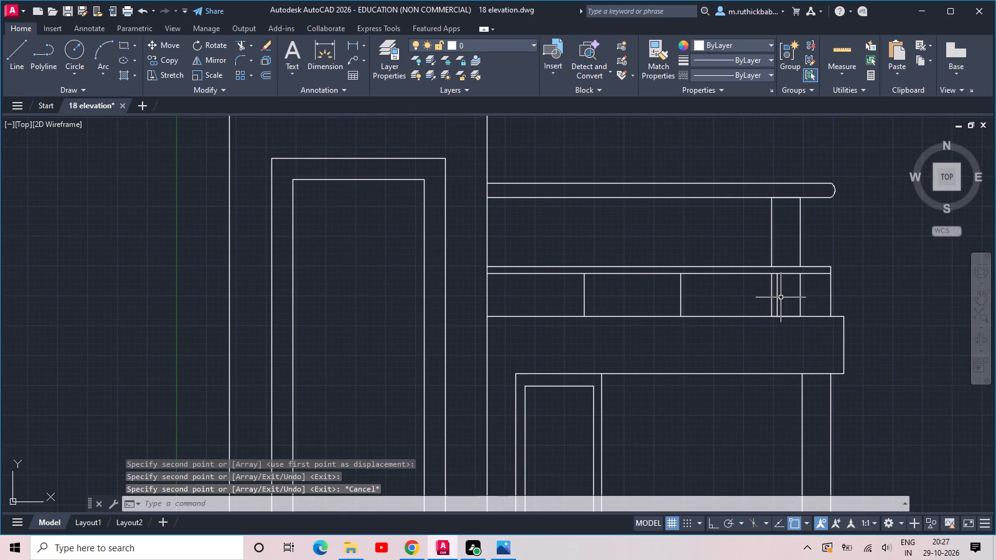
{"action": "scroll", "coordinate": [781, 297], "scroll_direction": "down", "scroll_amount": 1}
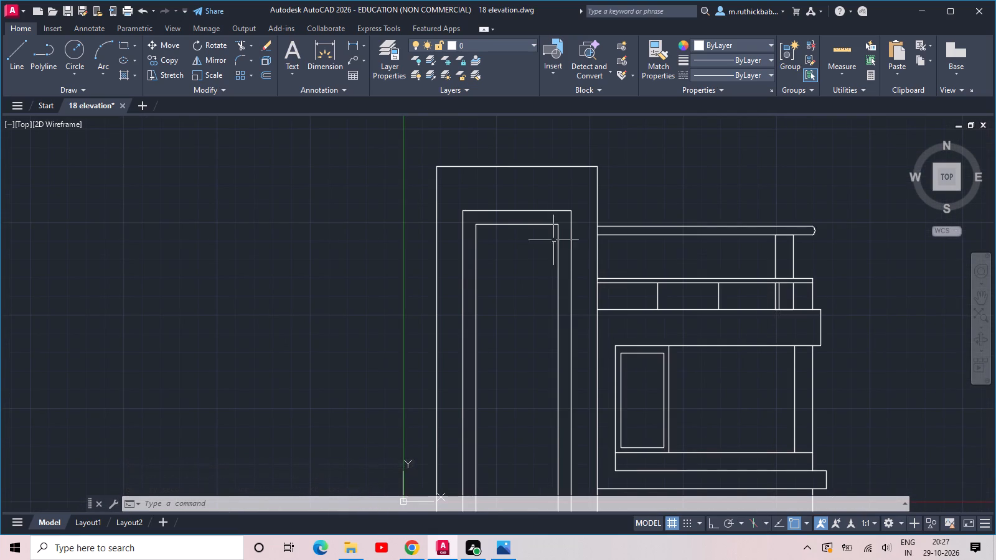
{"action": "scroll", "coordinate": [477, 166], "scroll_direction": "up", "scroll_amount": 1}
{"action": "middle_click_drag", "start_coordinate": [467, 171], "coordinate": [441, 231]}
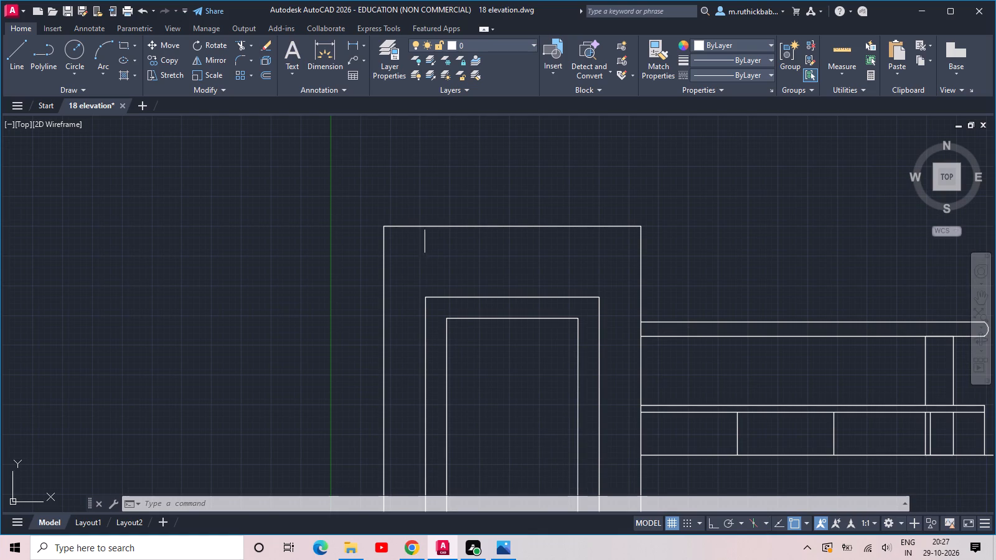
{"action": "left_click", "coordinate": [121, 42]}
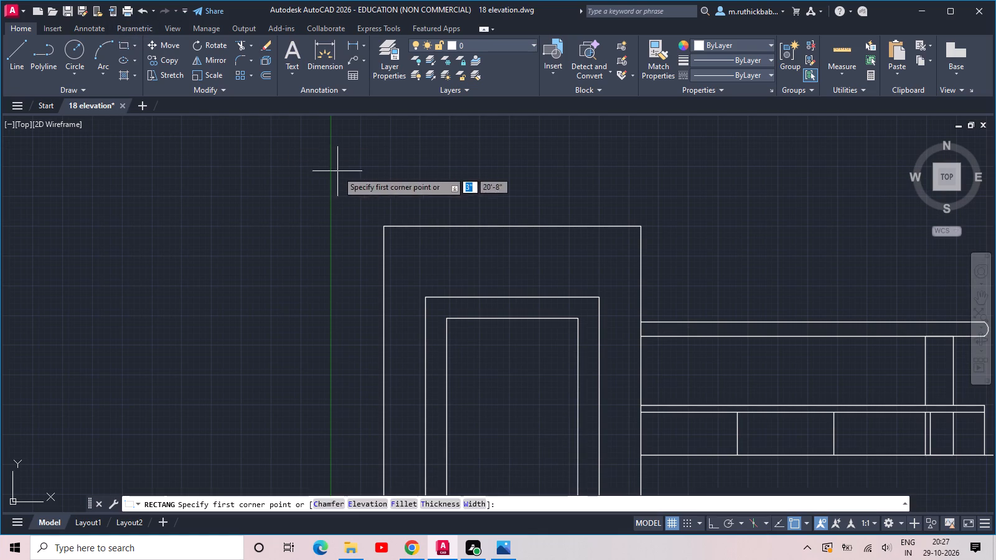
{"action": "left_click", "coordinate": [366, 225]}
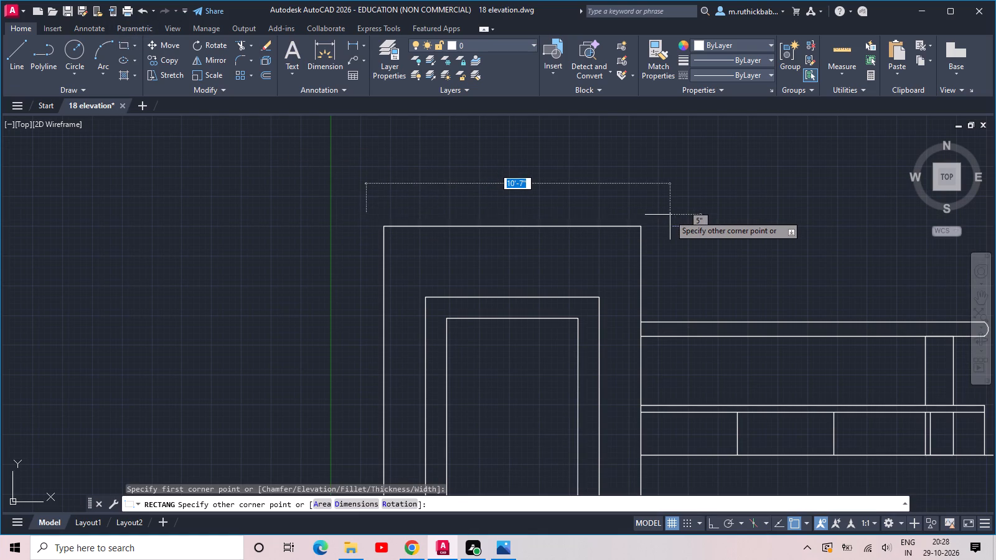
{"action": "left_click", "coordinate": [666, 215]}
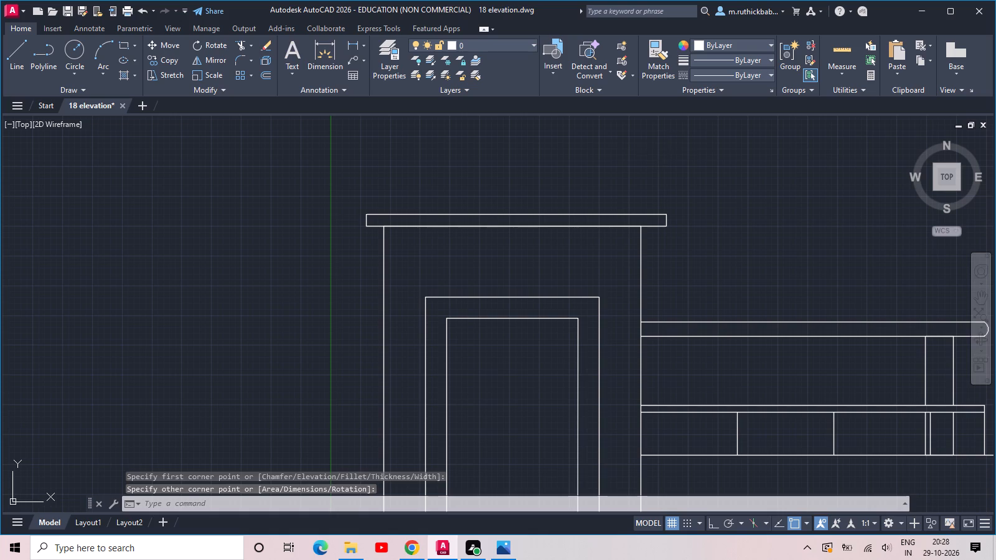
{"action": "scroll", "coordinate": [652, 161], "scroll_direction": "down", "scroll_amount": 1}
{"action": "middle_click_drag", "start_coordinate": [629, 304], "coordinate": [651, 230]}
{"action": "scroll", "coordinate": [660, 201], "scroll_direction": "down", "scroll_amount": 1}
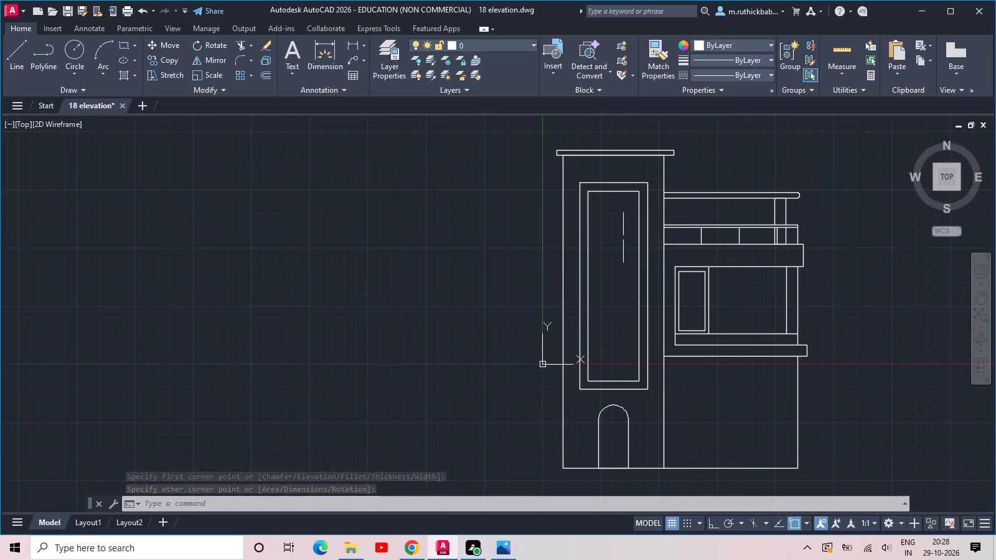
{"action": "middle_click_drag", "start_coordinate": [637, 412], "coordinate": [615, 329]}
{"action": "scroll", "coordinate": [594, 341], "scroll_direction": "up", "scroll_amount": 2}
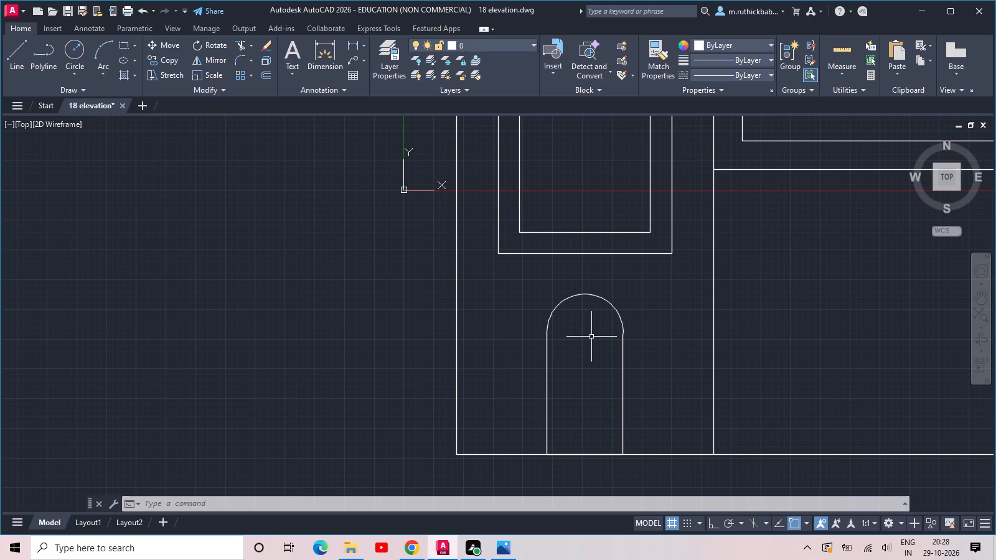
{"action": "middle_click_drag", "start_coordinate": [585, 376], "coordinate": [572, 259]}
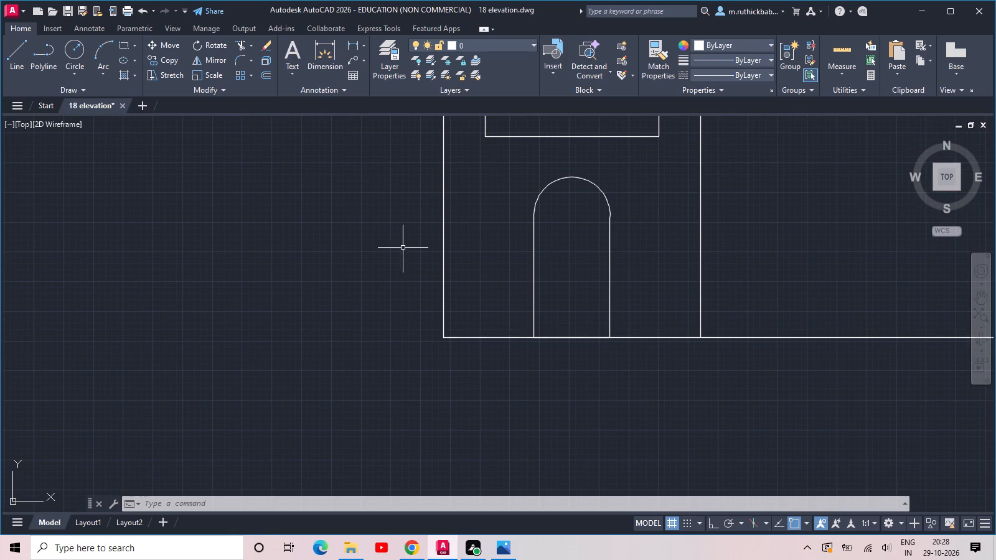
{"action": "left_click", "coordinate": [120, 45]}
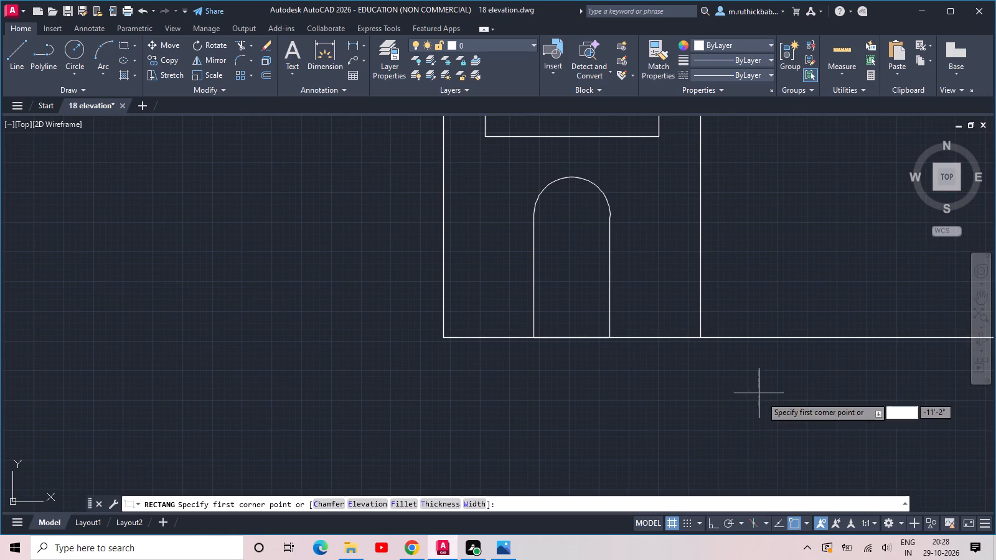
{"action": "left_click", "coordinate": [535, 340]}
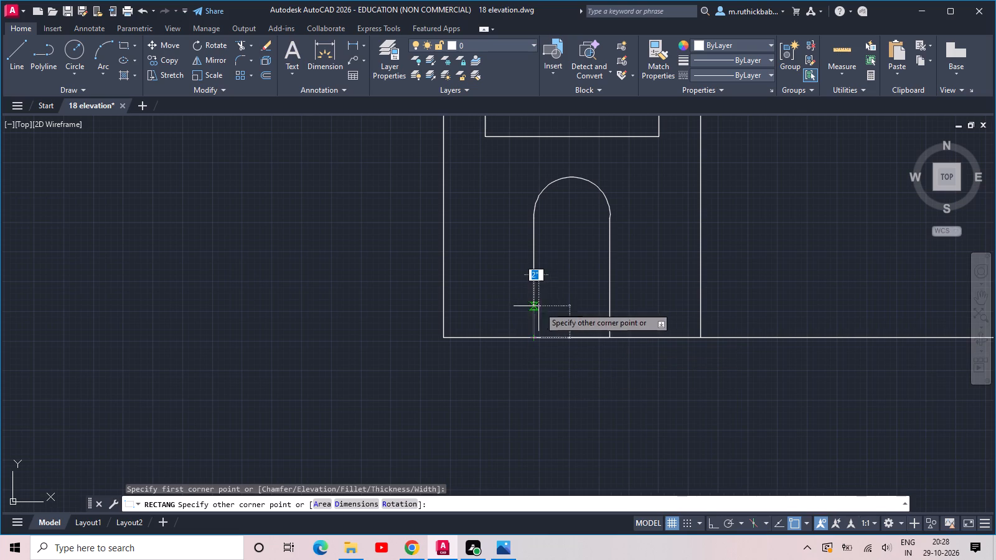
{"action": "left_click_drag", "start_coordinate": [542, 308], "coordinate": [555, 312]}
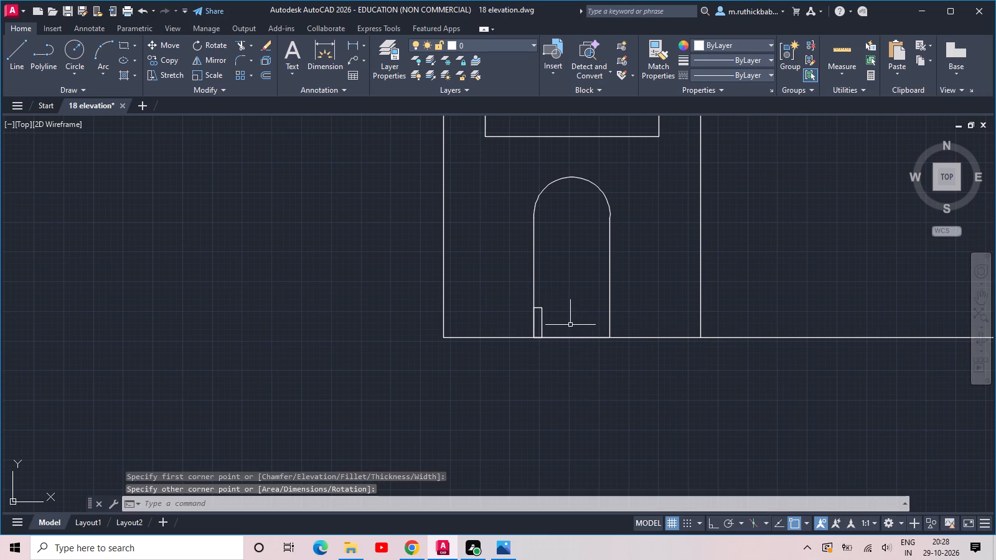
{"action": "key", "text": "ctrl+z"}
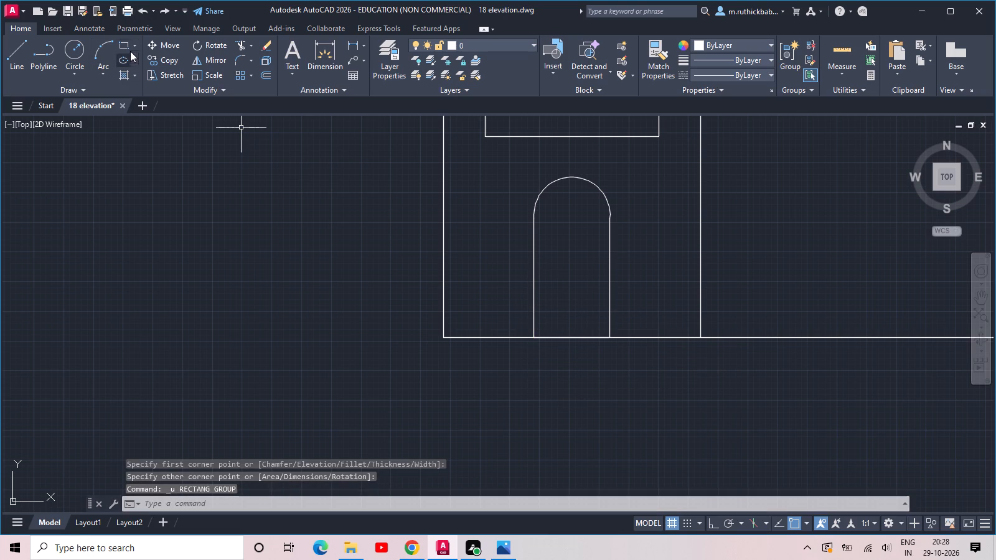
Draw a step rectangle about 2'-8" wide and 9" high directly below the arched doorway's base.
{"action": "left_click", "coordinate": [125, 45]}
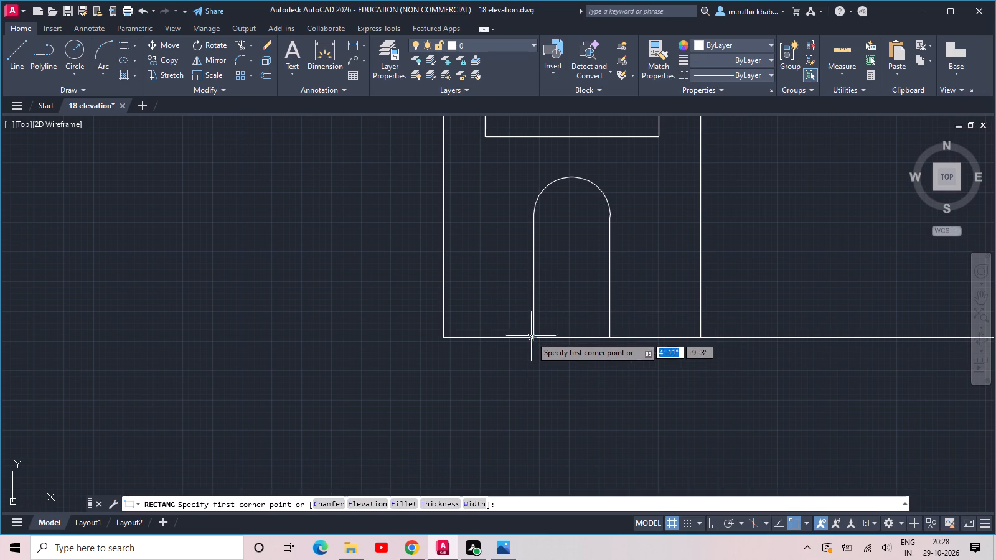
{"action": "left_click", "coordinate": [532, 337]}
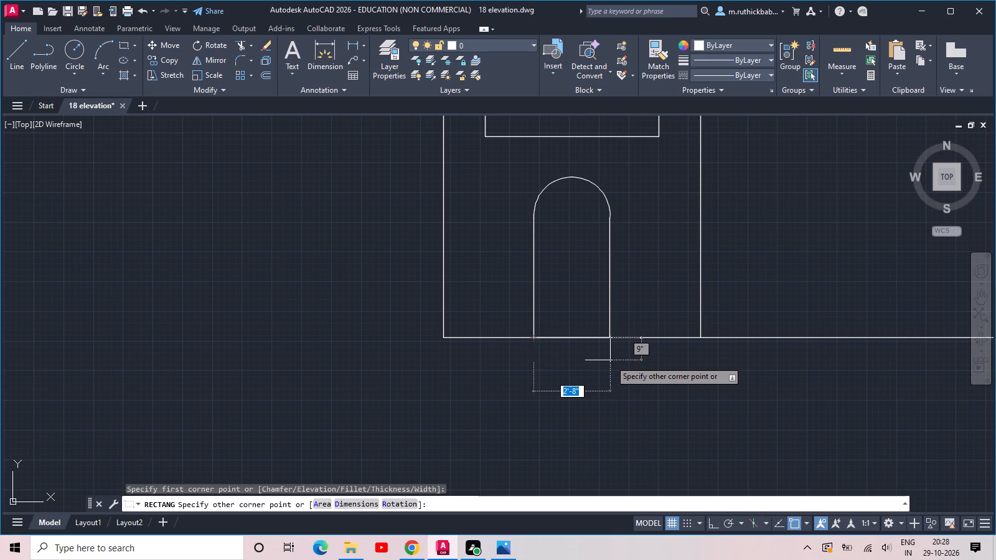
{"action": "left_click", "coordinate": [610, 360]}
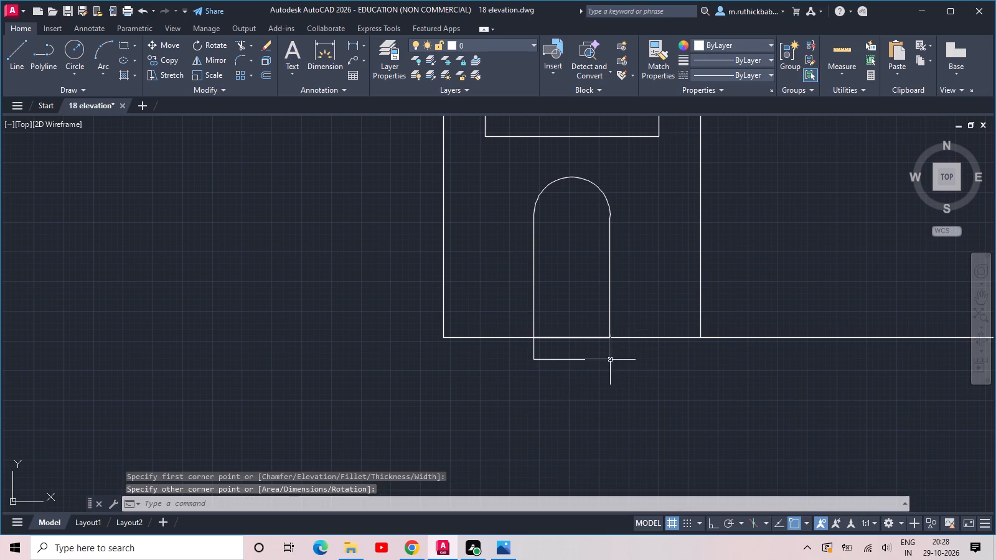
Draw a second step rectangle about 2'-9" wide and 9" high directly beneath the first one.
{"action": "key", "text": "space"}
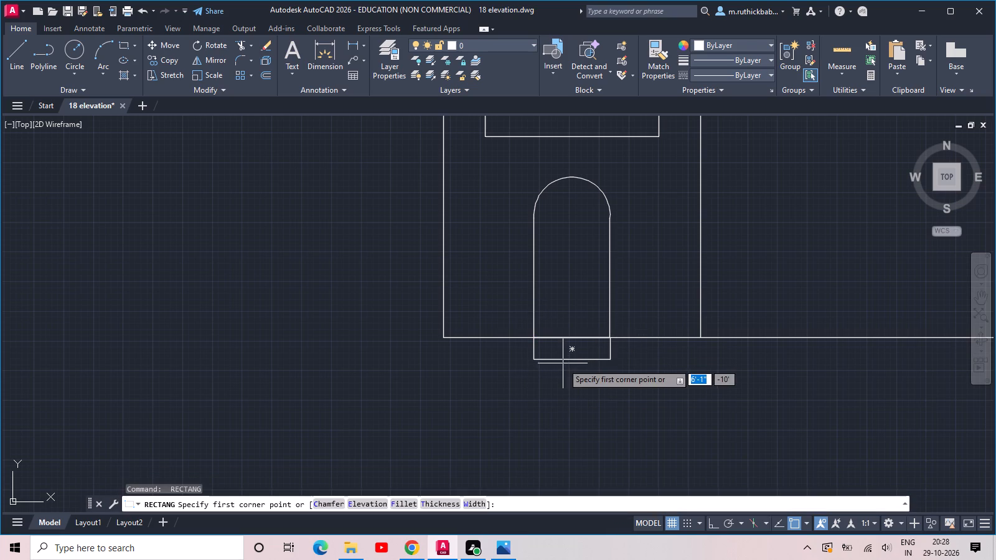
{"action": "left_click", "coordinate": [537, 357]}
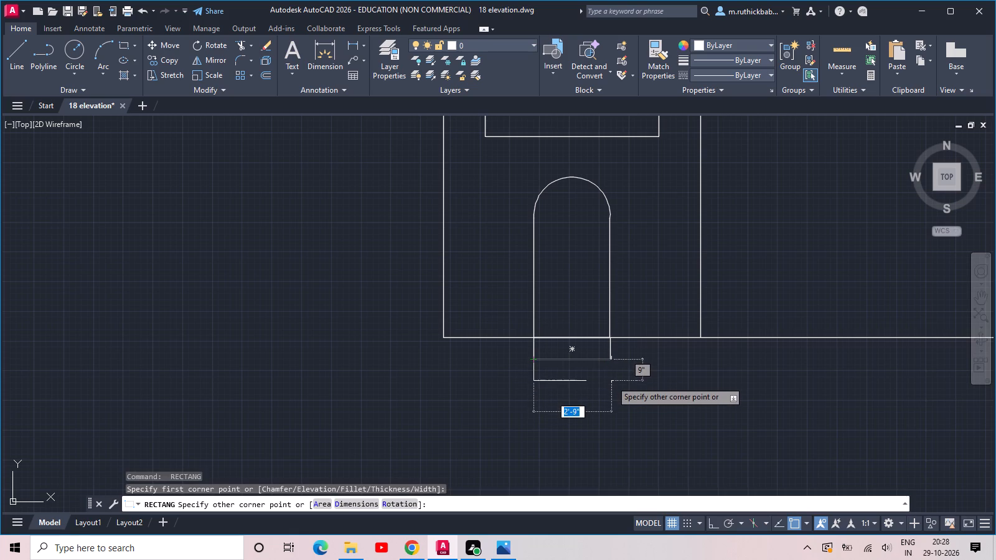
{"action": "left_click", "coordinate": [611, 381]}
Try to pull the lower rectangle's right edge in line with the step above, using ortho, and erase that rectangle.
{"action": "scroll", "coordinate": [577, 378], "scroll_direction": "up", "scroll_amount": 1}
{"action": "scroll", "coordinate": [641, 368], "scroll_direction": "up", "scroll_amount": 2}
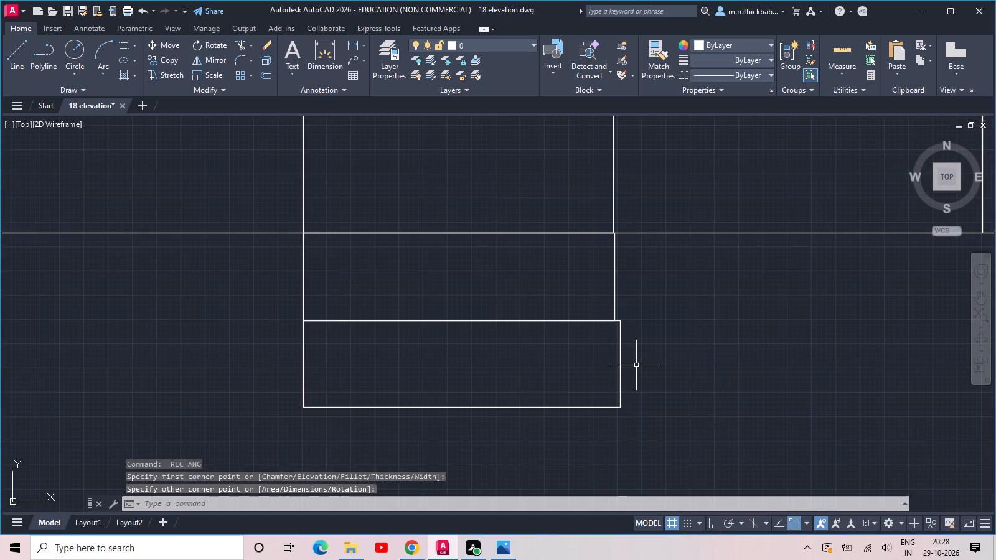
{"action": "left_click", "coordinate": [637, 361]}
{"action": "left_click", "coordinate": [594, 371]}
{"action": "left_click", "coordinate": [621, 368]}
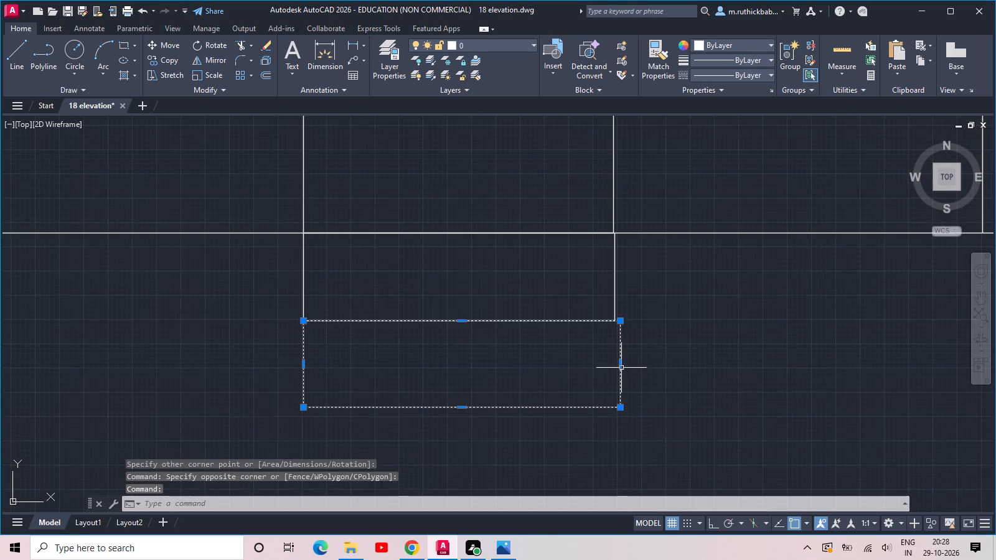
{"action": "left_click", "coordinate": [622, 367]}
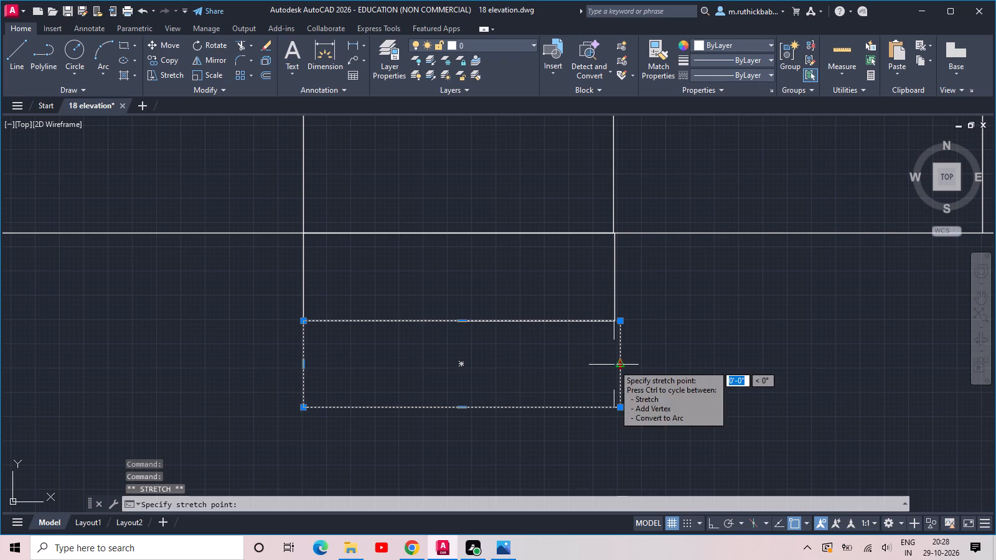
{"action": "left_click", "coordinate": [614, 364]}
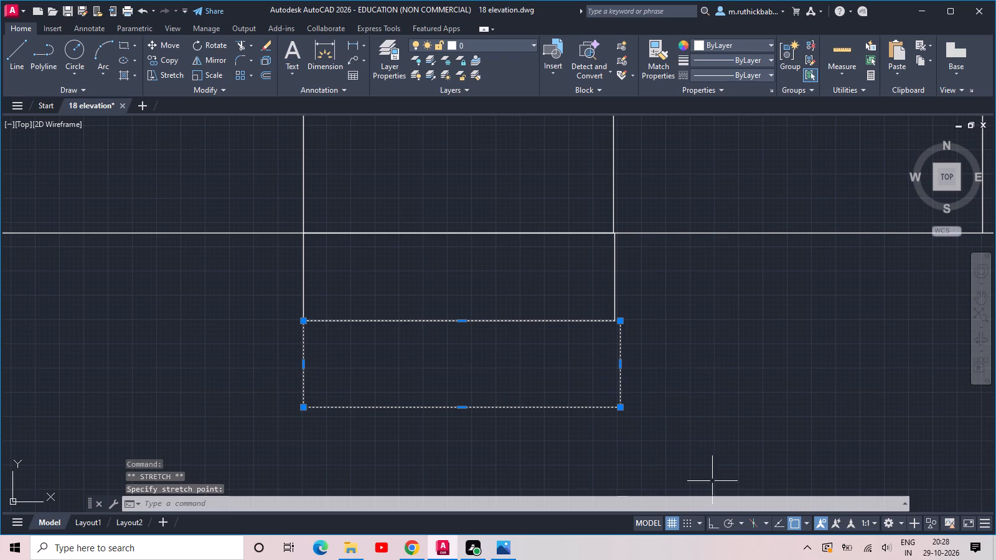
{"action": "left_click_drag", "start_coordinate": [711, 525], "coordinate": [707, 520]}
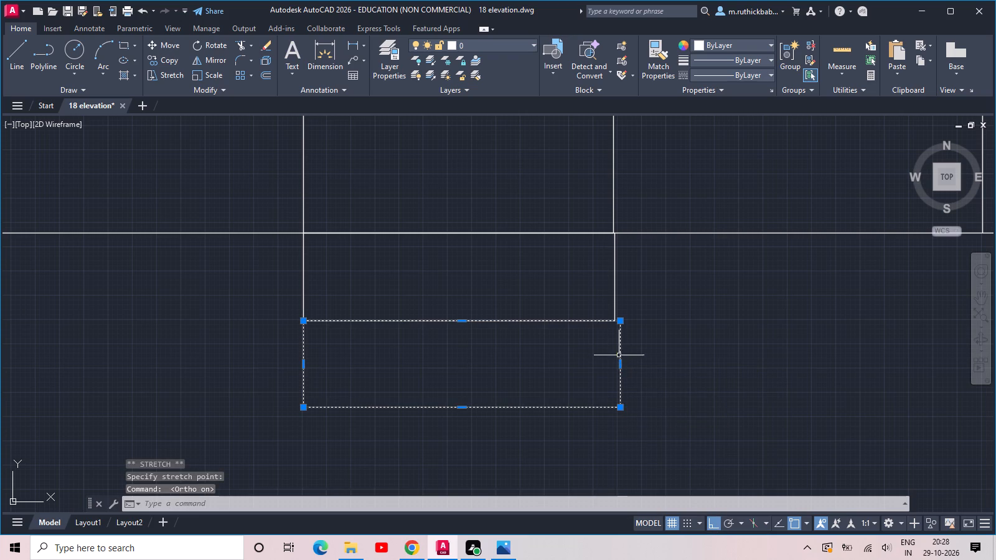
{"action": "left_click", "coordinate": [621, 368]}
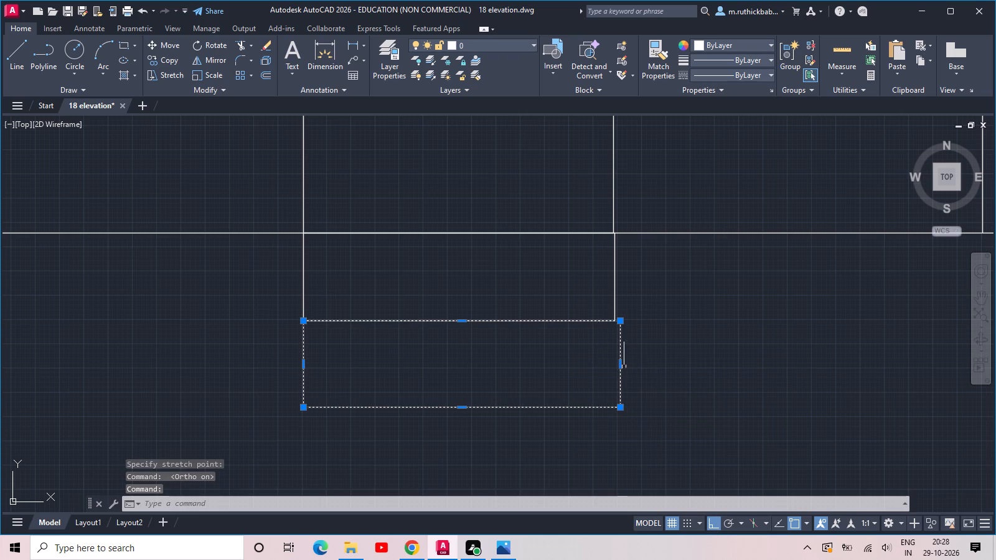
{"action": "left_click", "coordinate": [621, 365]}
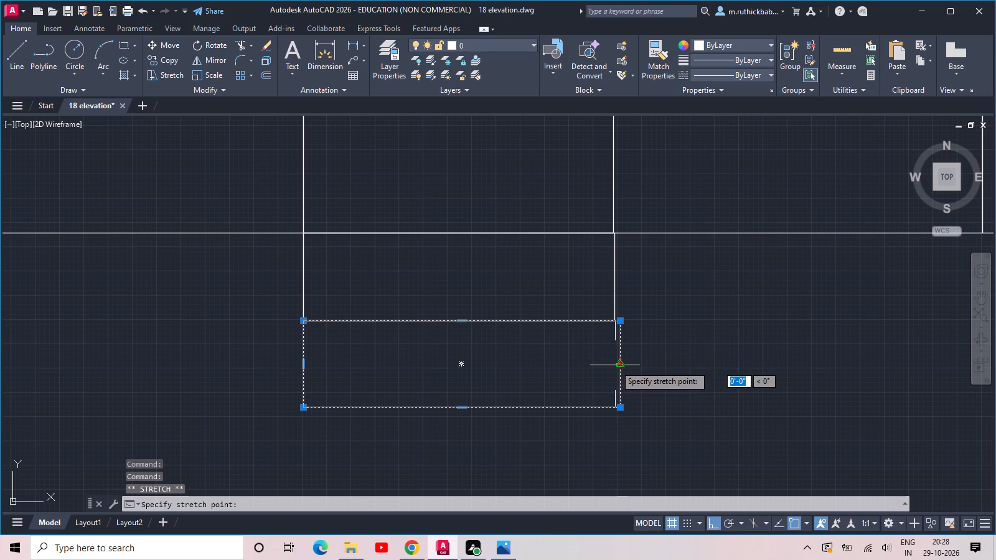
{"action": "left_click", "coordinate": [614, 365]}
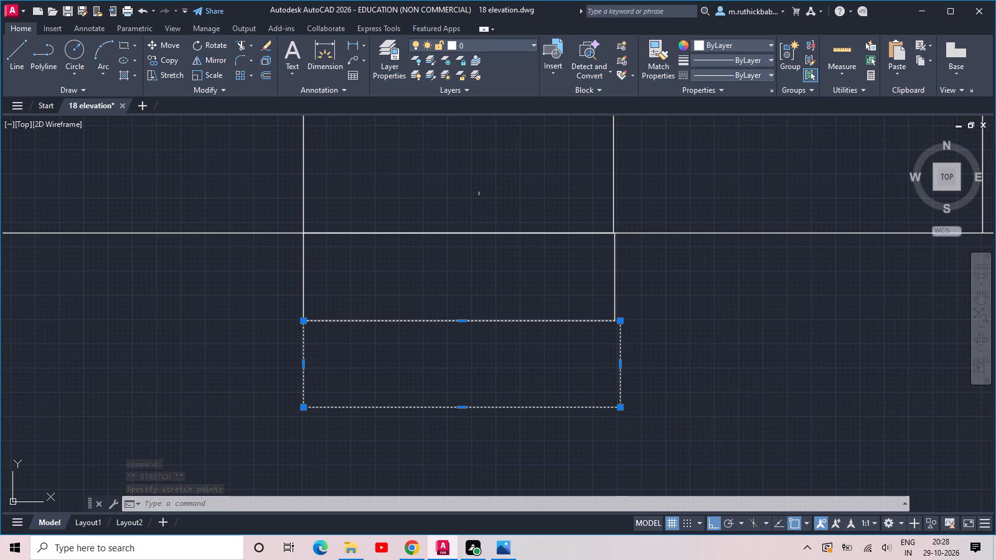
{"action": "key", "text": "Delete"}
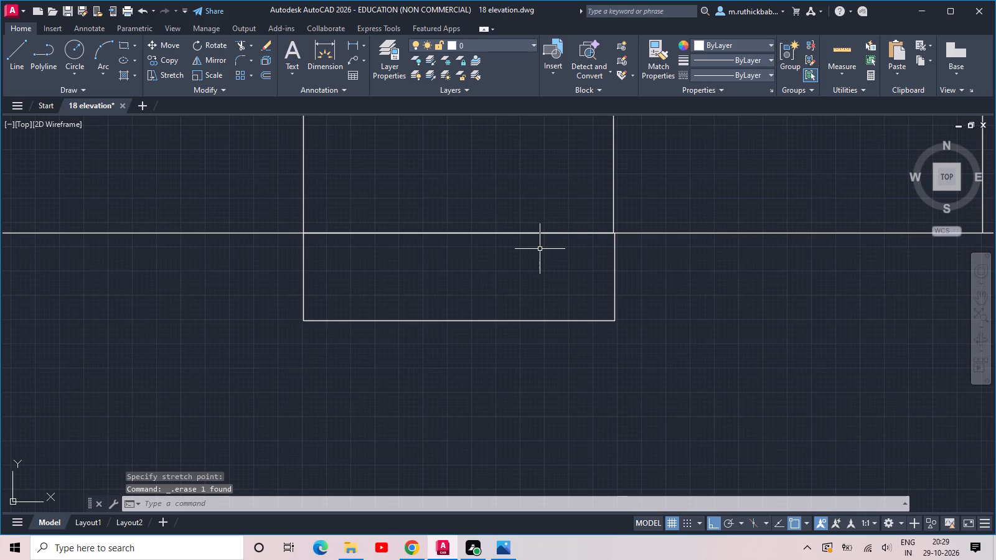
Explode the remaining step rectangle below the doorway into separate lines.
{"action": "key", "text": "x"}
{"action": "key", "text": "space"}
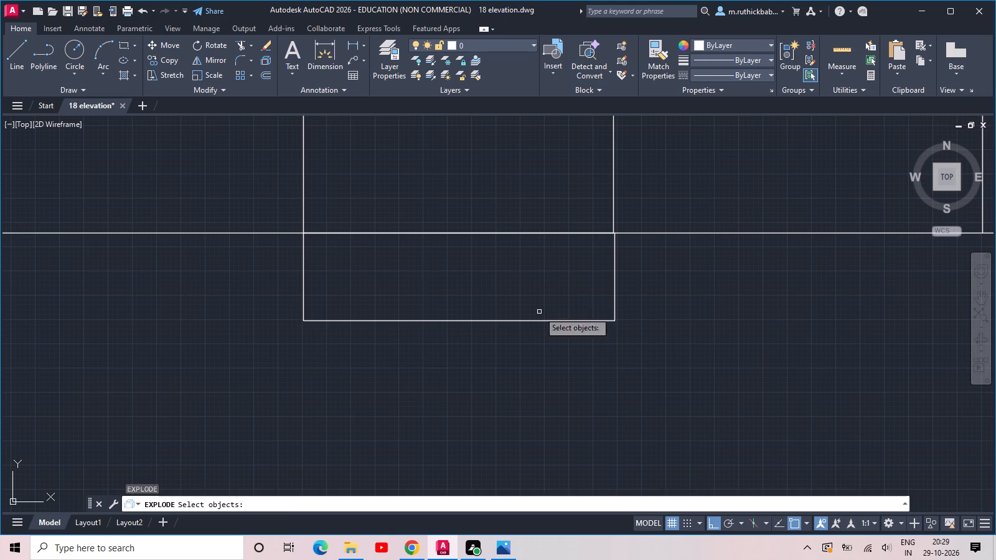
{"action": "left_click", "coordinate": [543, 325]}
{"action": "left_click", "coordinate": [517, 311]}
{"action": "key", "text": "space"}
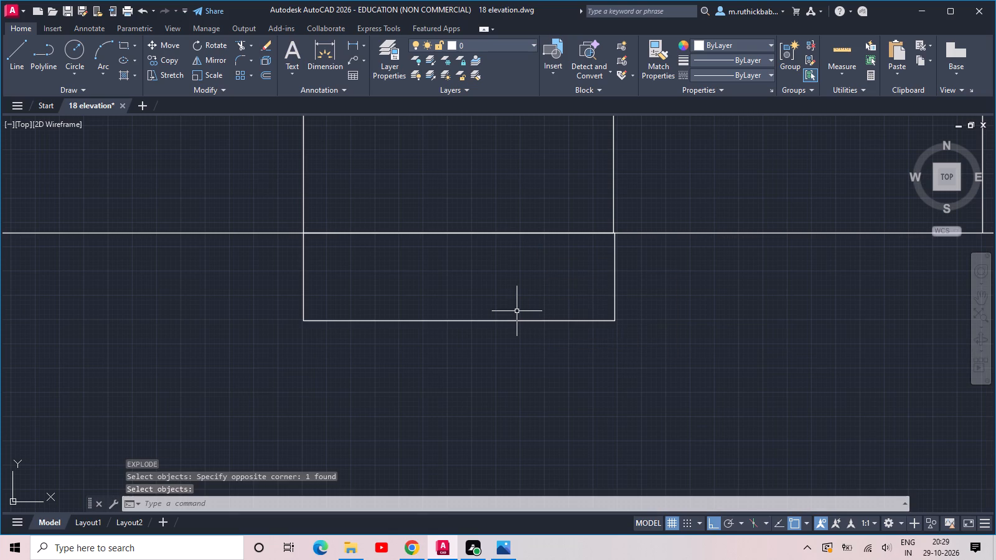
Erase the exploded step's top edge where it overlaps the doorway's base line.
{"action": "left_click", "coordinate": [512, 230]}
{"action": "left_click", "coordinate": [501, 241]}
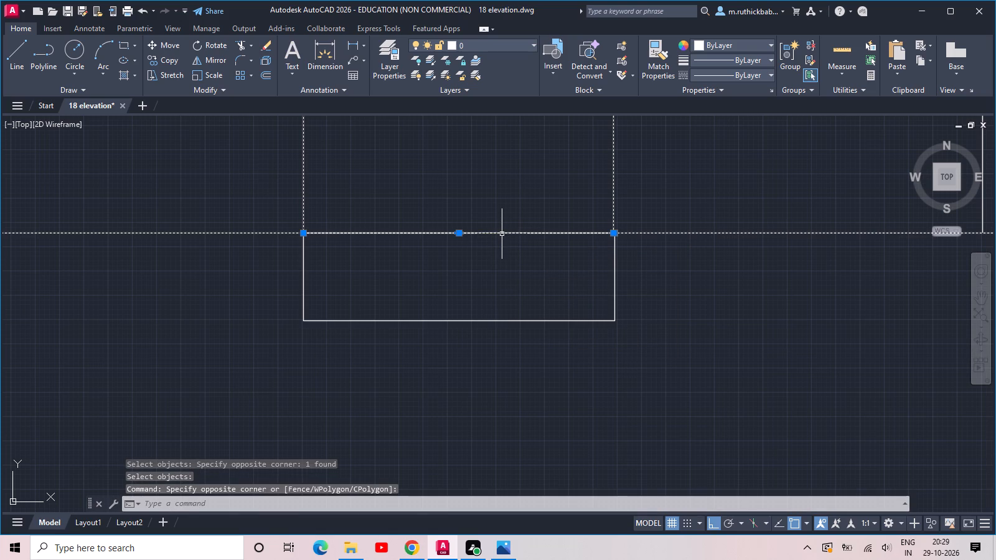
{"action": "key", "text": "Escape"}
{"action": "left_click", "coordinate": [502, 232]}
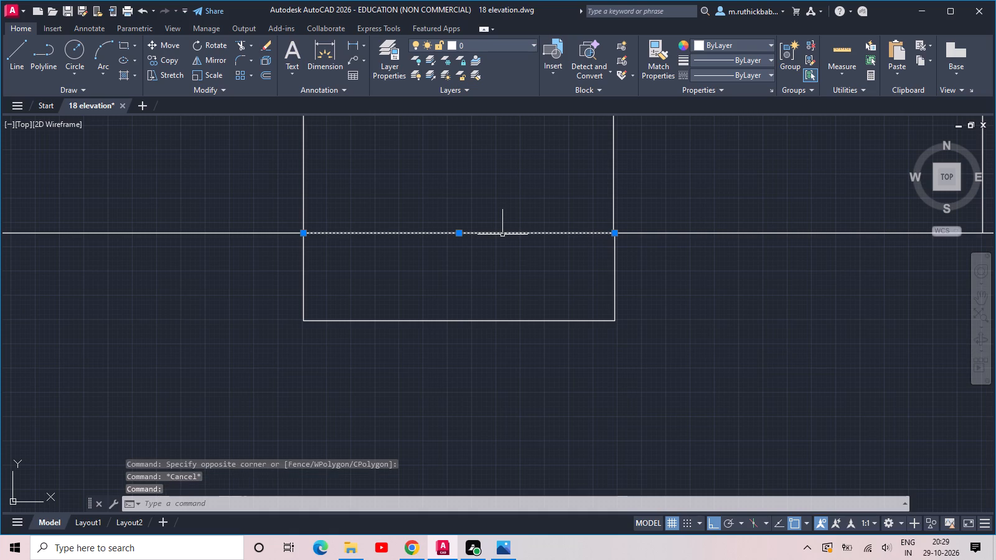
{"action": "key", "text": "Delete"}
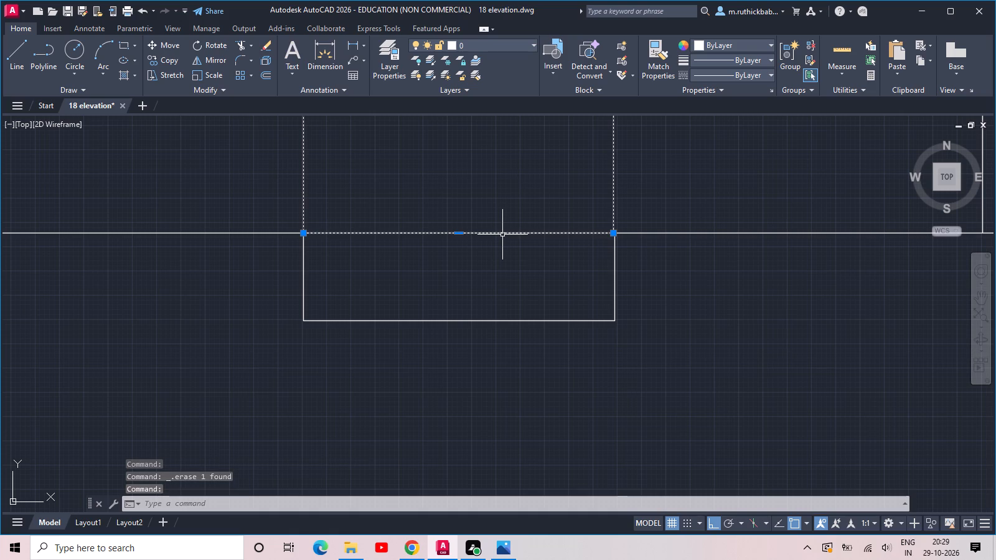
{"action": "key", "text": "Escape"}
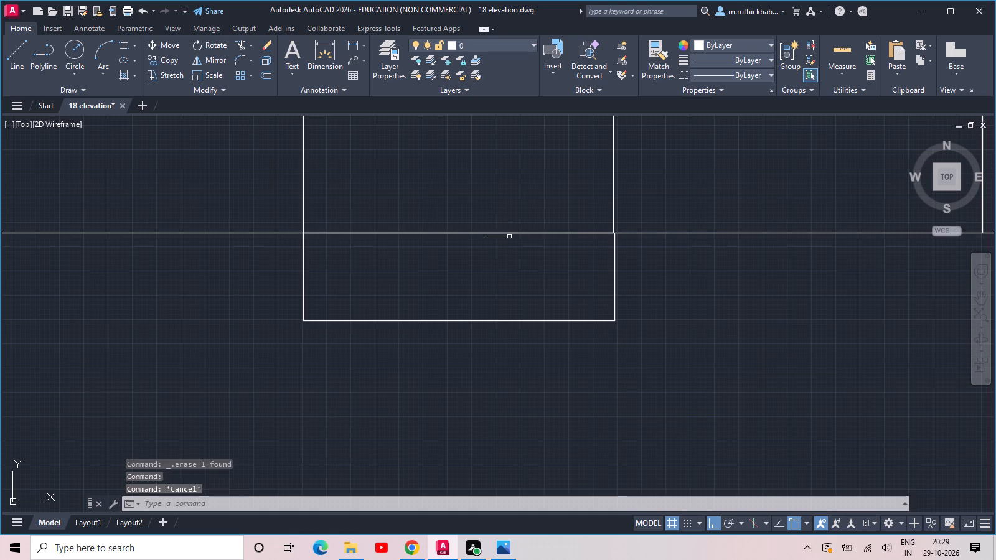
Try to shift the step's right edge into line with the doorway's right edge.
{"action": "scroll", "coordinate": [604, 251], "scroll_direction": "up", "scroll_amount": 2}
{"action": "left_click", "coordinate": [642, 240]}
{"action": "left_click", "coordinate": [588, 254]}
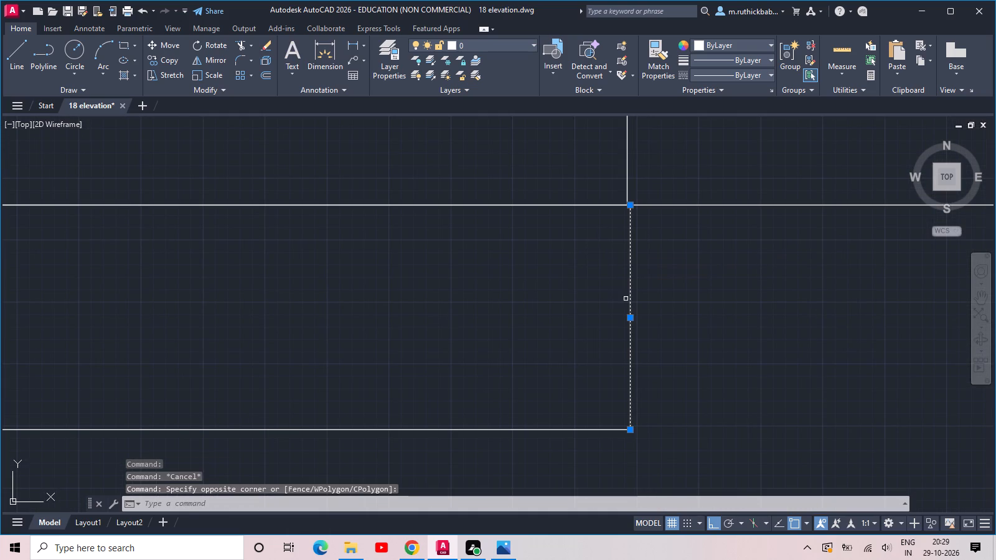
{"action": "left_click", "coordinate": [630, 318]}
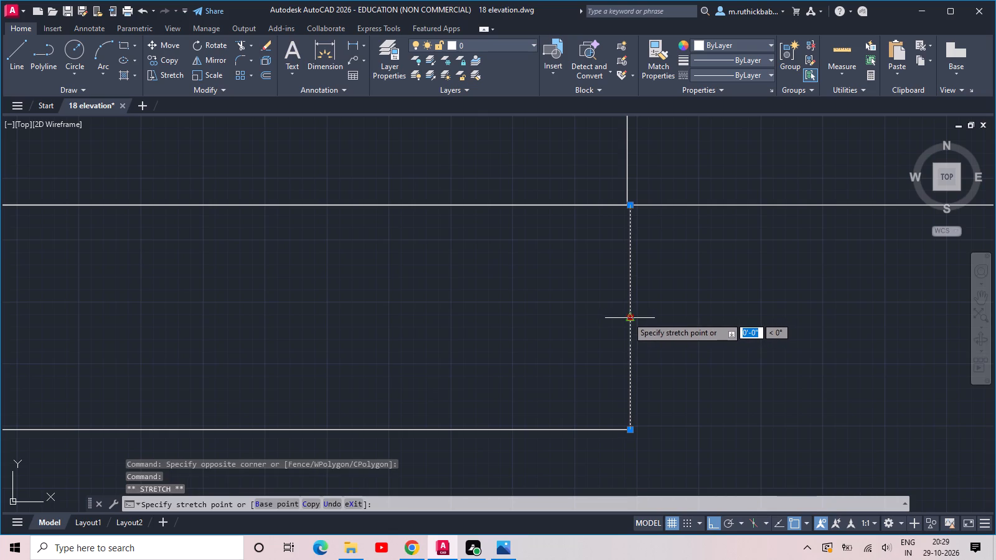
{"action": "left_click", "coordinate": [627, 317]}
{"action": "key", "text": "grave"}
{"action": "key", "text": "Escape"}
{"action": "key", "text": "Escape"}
Offset the step's bottom edge 9" downward twice in succession to mark two more steps.
{"action": "scroll", "coordinate": [641, 312], "scroll_direction": "down", "scroll_amount": 1}
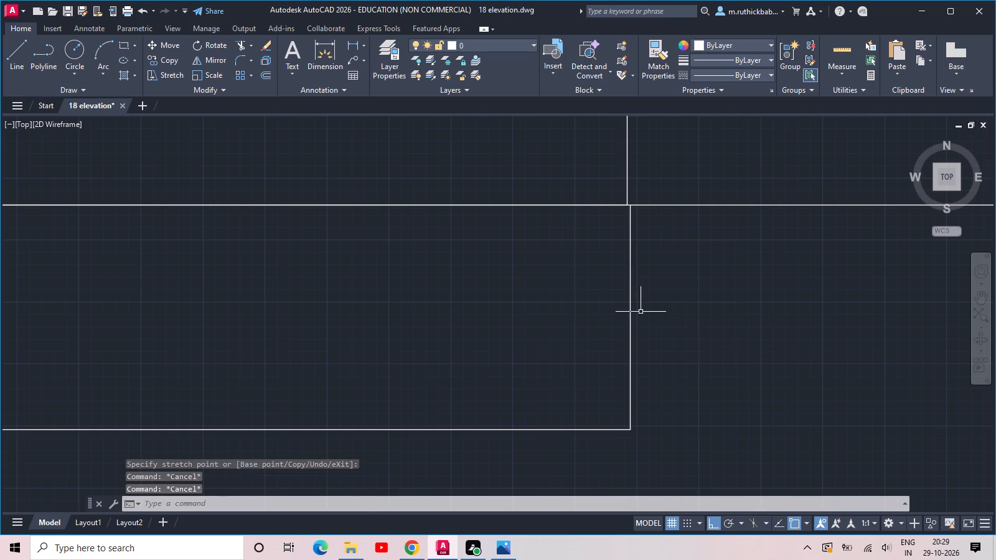
{"action": "key", "text": "o"}
{"action": "type", "text": "ff"}
{"action": "key", "text": "space"}
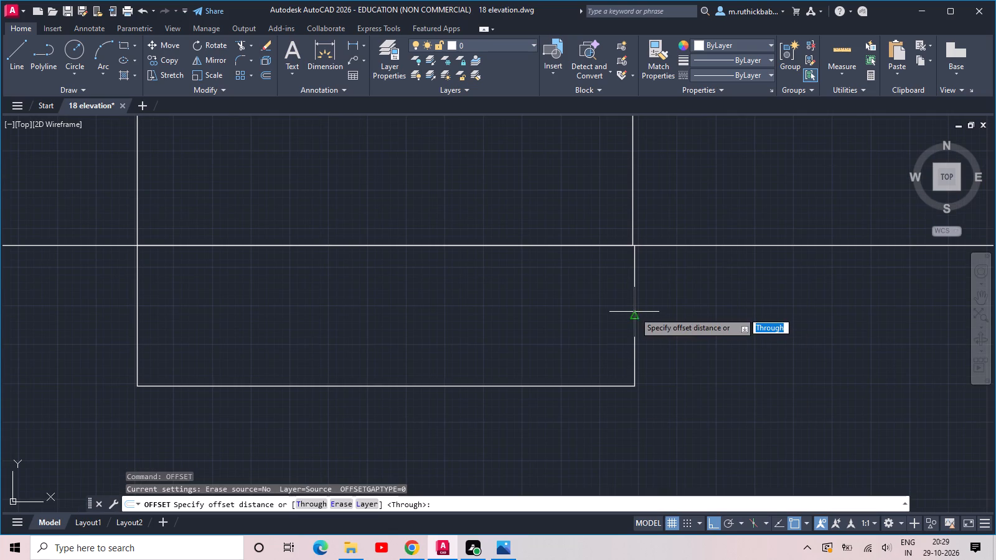
{"action": "key", "text": "9"}
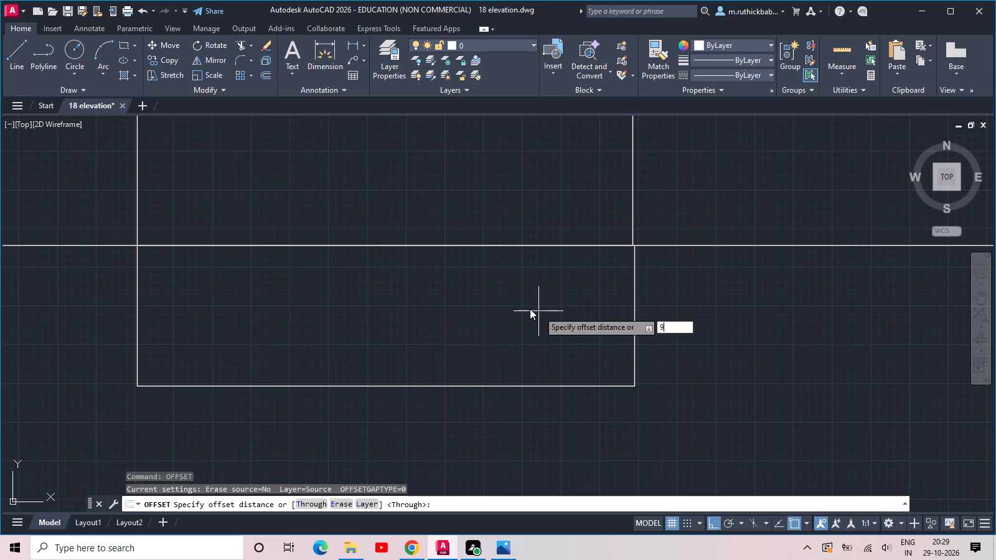
{"action": "key", "text": "space"}
{"action": "scroll", "coordinate": [546, 354], "scroll_direction": "down", "scroll_amount": 1}
{"action": "left_click", "coordinate": [538, 370]}
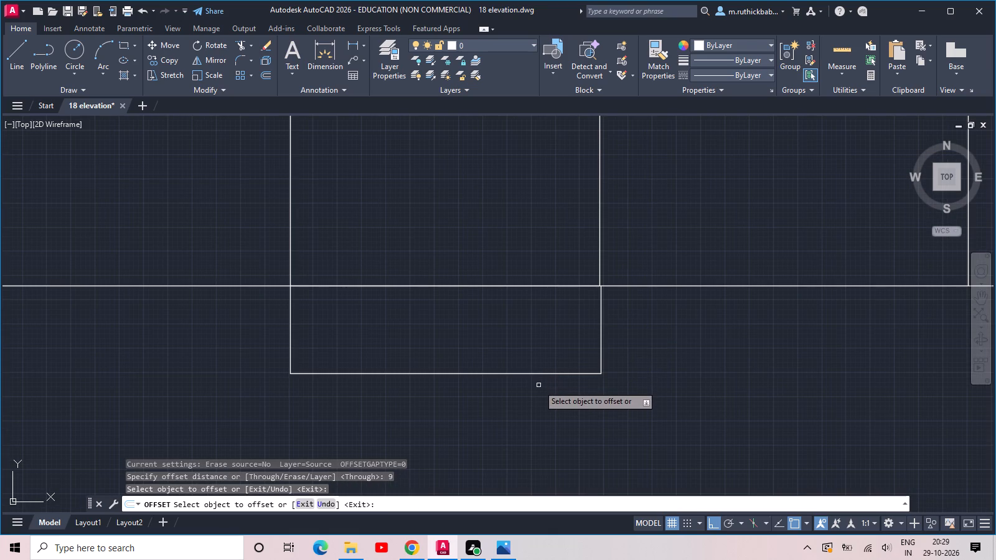
{"action": "left_click", "coordinate": [540, 372]}
{"action": "left_click", "coordinate": [543, 374]}
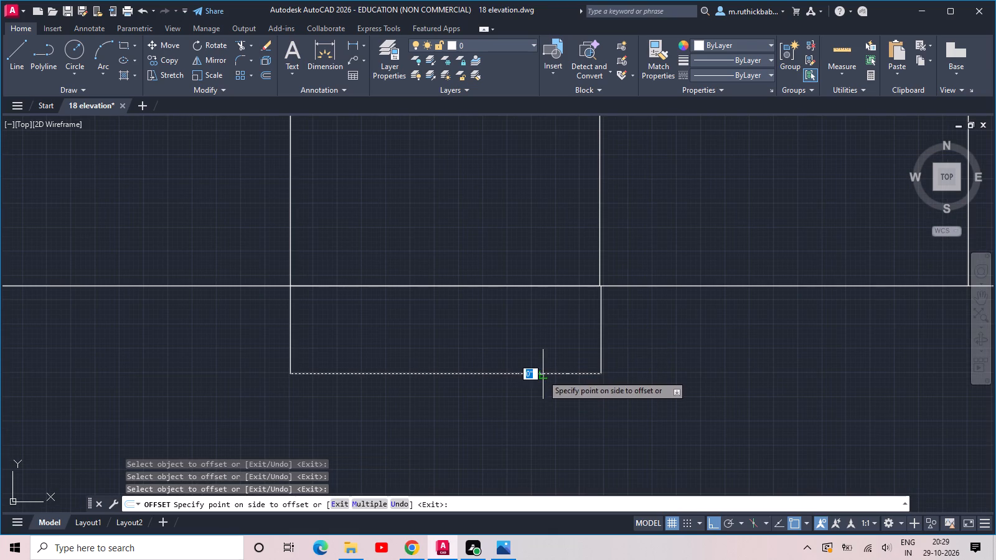
{"action": "left_click", "coordinate": [540, 399]}
{"action": "scroll", "coordinate": [542, 398], "scroll_direction": "down", "scroll_amount": 2}
{"action": "middle_click_drag", "start_coordinate": [542, 398], "coordinate": [584, 327]}
{"action": "scroll", "coordinate": [576, 350], "scroll_direction": "up", "scroll_amount": 2}
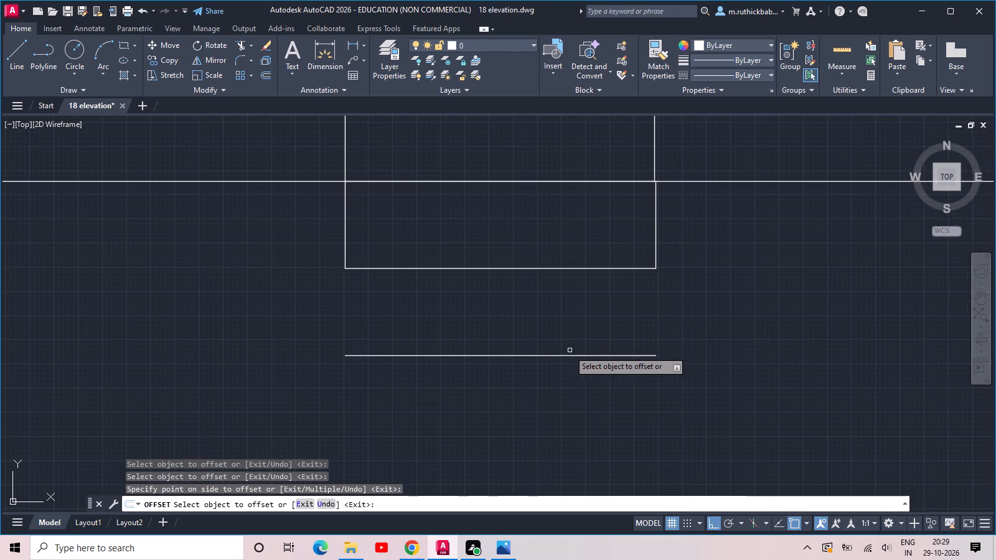
{"action": "left_click", "coordinate": [563, 355]}
{"action": "left_click", "coordinate": [561, 374]}
{"action": "key", "text": "Escape"}
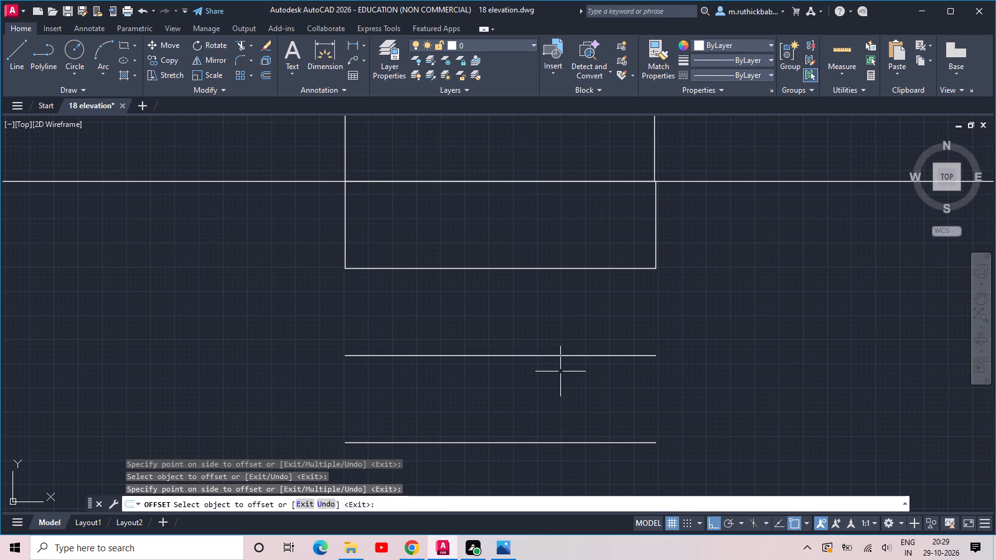
{"action": "key", "text": "Escape"}
Extend both side edges of the top entrance step down to the lowest offset line to close all three steps.
{"action": "type", "text": "ex"}
{"action": "key", "text": "space"}
{"action": "key", "text": "space"}
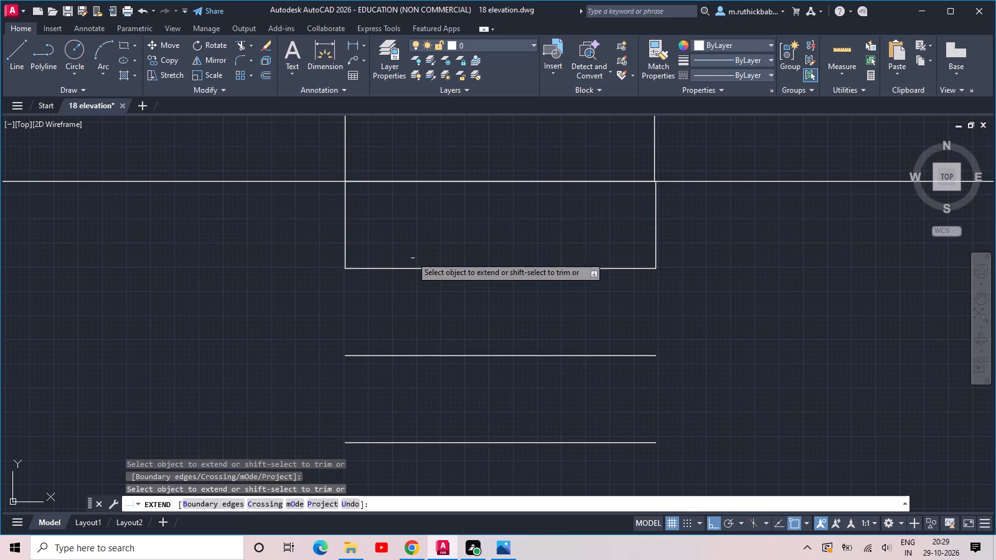
{"action": "left_click_drag", "start_coordinate": [411, 255], "coordinate": [390, 255]}
{"action": "left_click", "coordinate": [316, 247]}
{"action": "left_click", "coordinate": [365, 242]}
{"action": "left_click", "coordinate": [387, 237]}
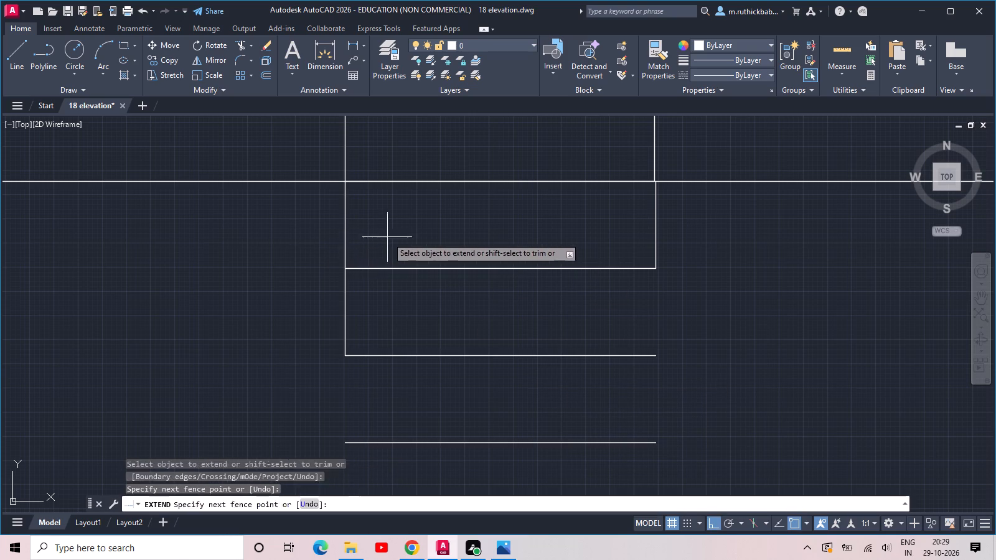
{"action": "left_click", "coordinate": [321, 247]}
{"action": "left_click_drag", "start_coordinate": [365, 302], "coordinate": [354, 313]}
{"action": "left_click", "coordinate": [298, 347]}
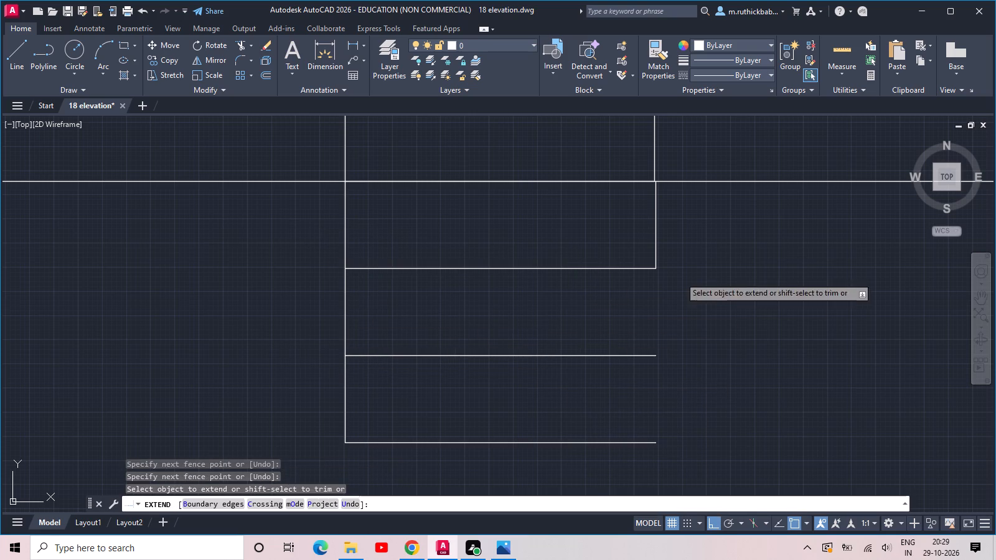
{"action": "left_click_drag", "start_coordinate": [677, 241], "coordinate": [667, 242]}
{"action": "left_click", "coordinate": [626, 244]}
{"action": "left_click_drag", "start_coordinate": [659, 298], "coordinate": [636, 313]}
{"action": "left_click", "coordinate": [618, 322]}
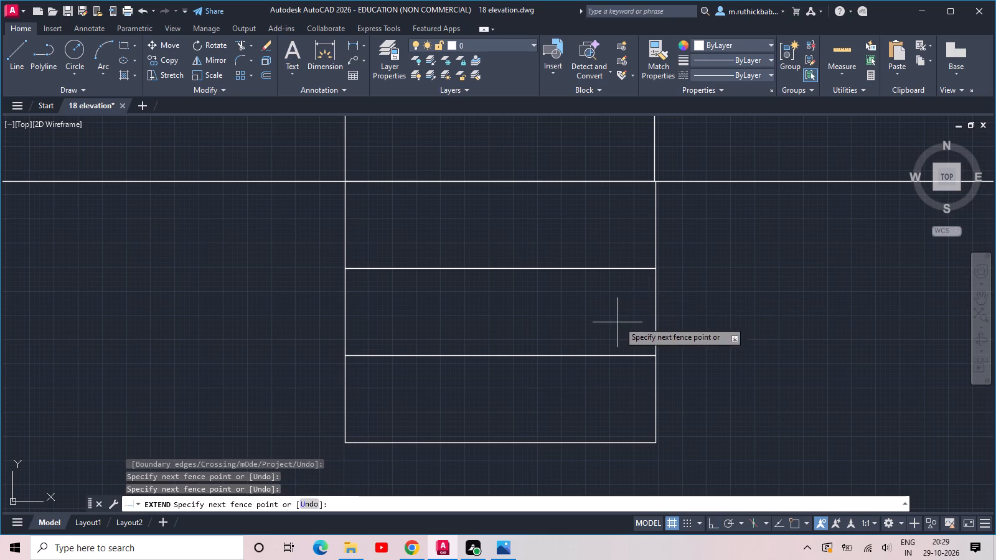
{"action": "key", "text": "Escape"}
{"action": "key", "text": "Escape"}
Draw a plinth rectangle about 3'-2" wide and 2'-3" high from the doorway's left base corner to the tower's left edge, beside the steps.
{"action": "scroll", "coordinate": [692, 298], "scroll_direction": "down", "scroll_amount": 1}
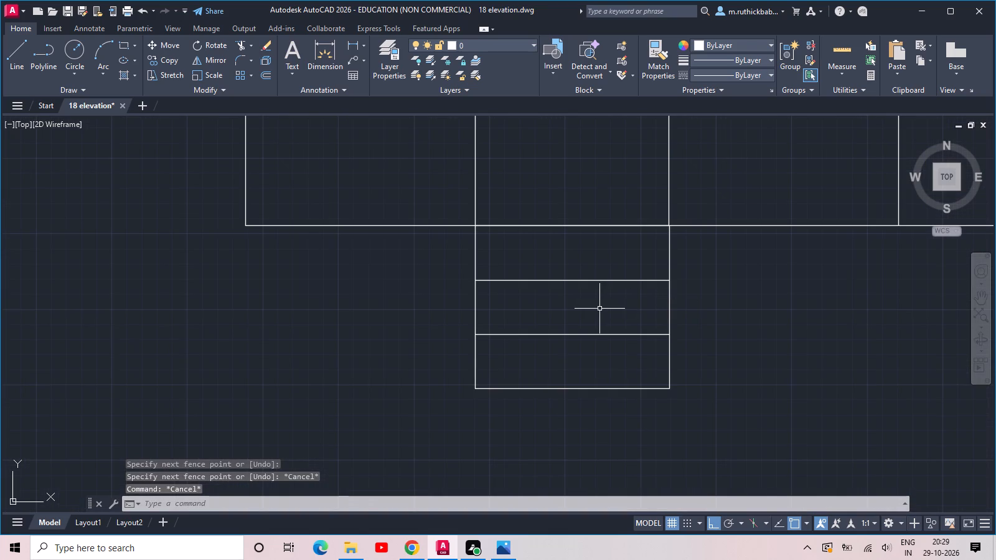
{"action": "middle_click_drag", "start_coordinate": [575, 307], "coordinate": [681, 290]}
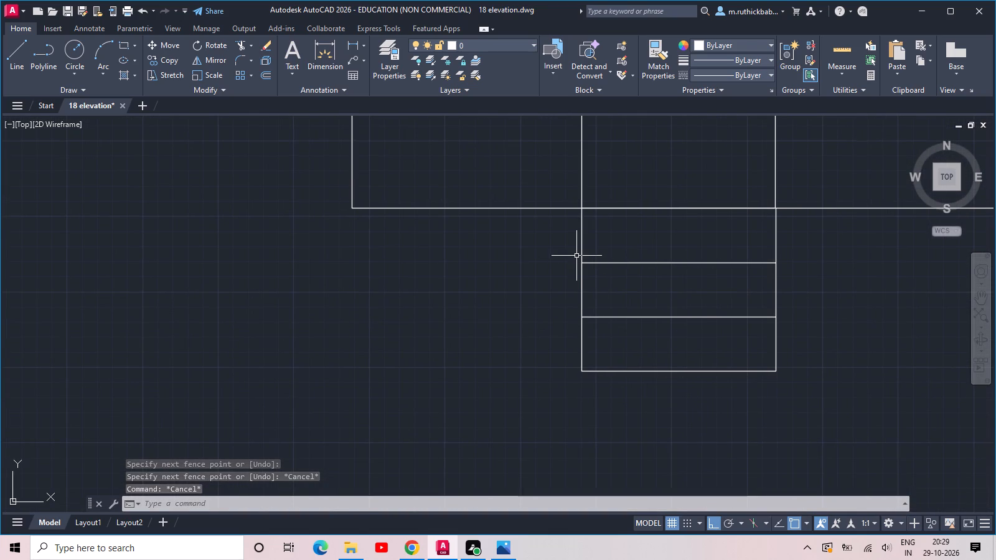
{"action": "type", "text": "rec"}
{"action": "key", "text": "space"}
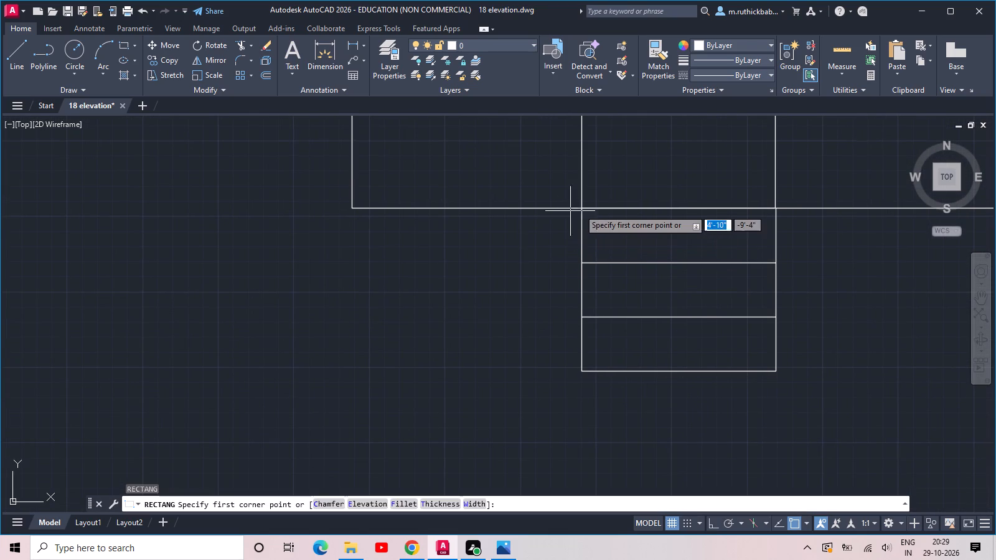
{"action": "left_click", "coordinate": [581, 205]}
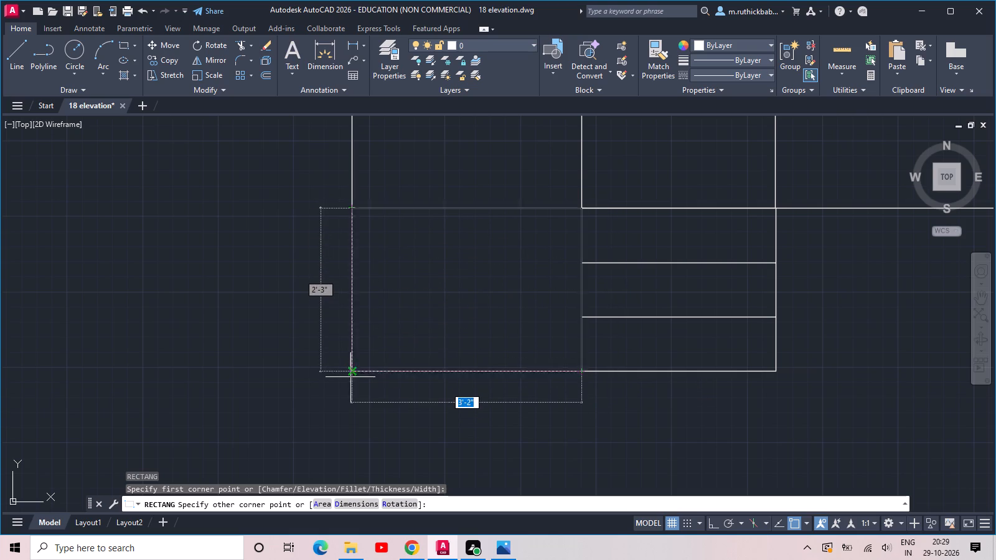
{"action": "left_click", "coordinate": [348, 372]}
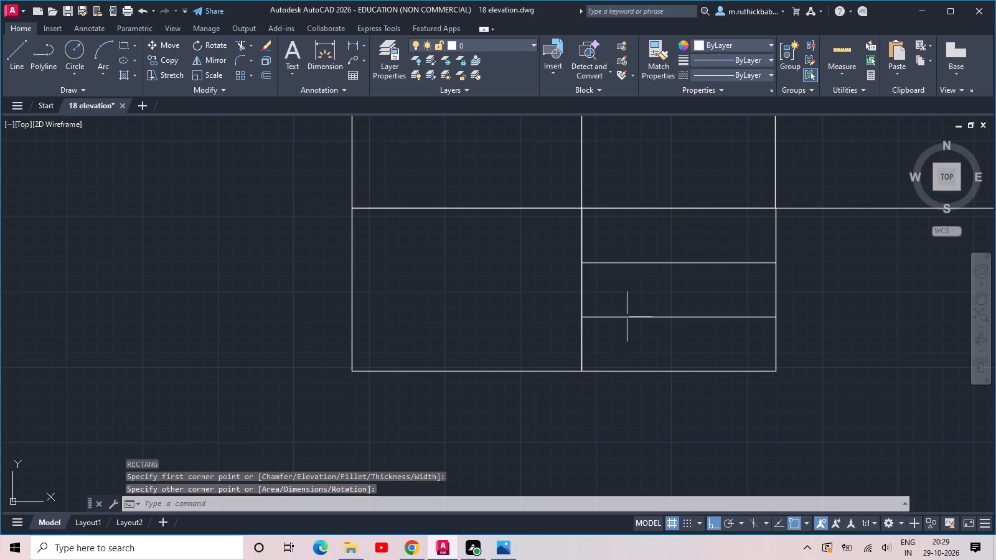
Draw a matching plinth rectangle about 3'-2" by 2'-3" between the steps and the tower's right edge.
{"action": "key", "text": "space"}
{"action": "middle_click_drag", "start_coordinate": [667, 312], "coordinate": [529, 307]}
{"action": "left_click", "coordinate": [639, 203]}
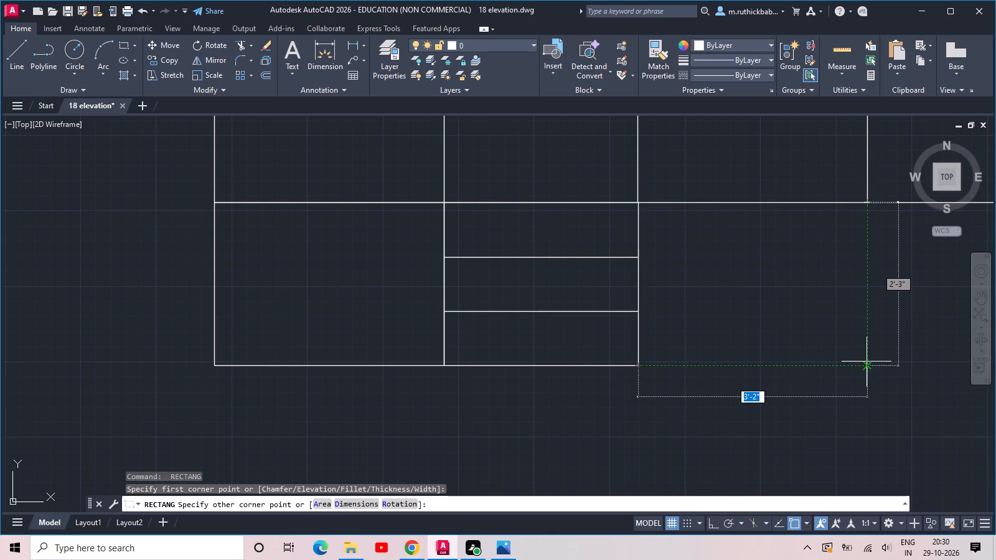
{"action": "left_click", "coordinate": [867, 366]}
{"action": "scroll", "coordinate": [866, 352], "scroll_direction": "down", "scroll_amount": 1}
{"action": "key", "text": "grave"}
Insert the imperial Aluminum Window (Elevation) block from the architectural tool palette into the empty area left of the tower.
{"action": "middle_click_drag", "start_coordinate": [868, 350], "coordinate": [721, 361]}
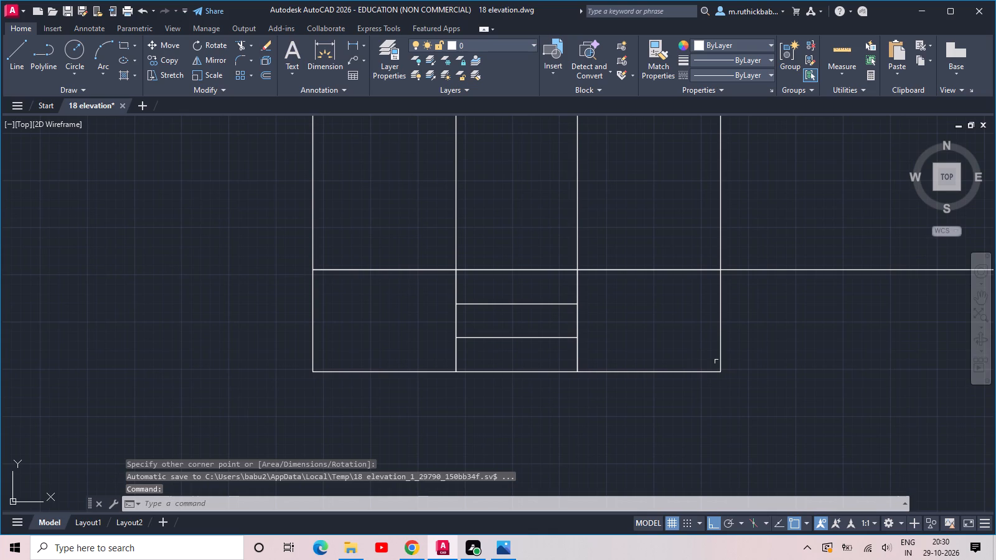
{"action": "scroll", "coordinate": [825, 342], "scroll_direction": "down", "scroll_amount": 1}
{"action": "middle_click_drag", "start_coordinate": [832, 325], "coordinate": [718, 339]}
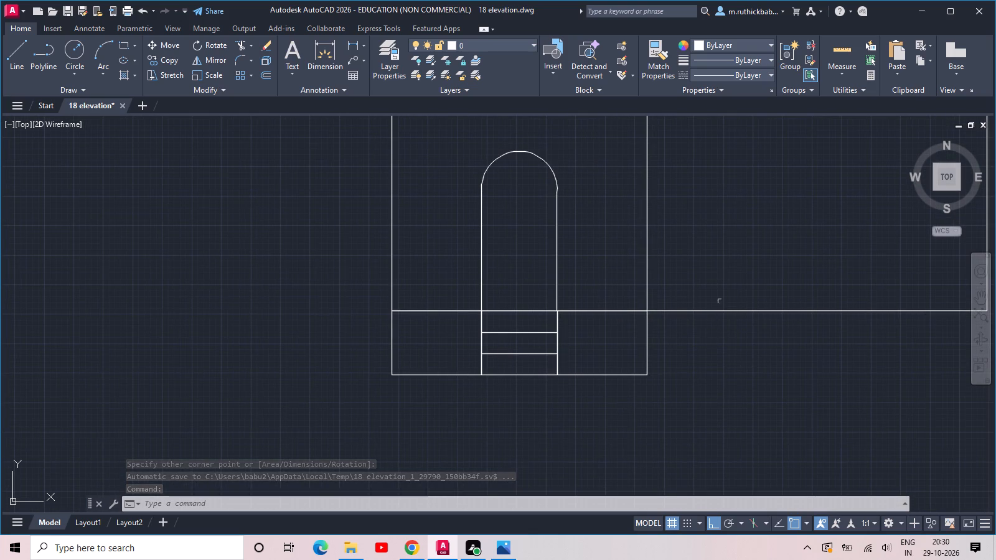
{"action": "scroll", "coordinate": [720, 292], "scroll_direction": "down", "scroll_amount": 1}
{"action": "middle_click_drag", "start_coordinate": [709, 259], "coordinate": [702, 315]}
{"action": "scroll", "coordinate": [690, 298], "scroll_direction": "down", "scroll_amount": 2}
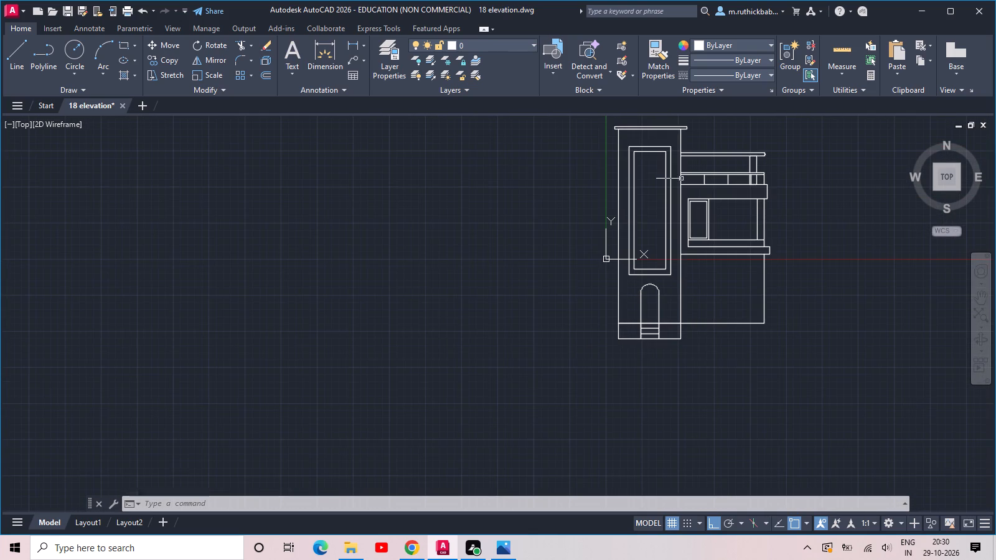
{"action": "scroll", "coordinate": [660, 144], "scroll_direction": "up", "scroll_amount": 2}
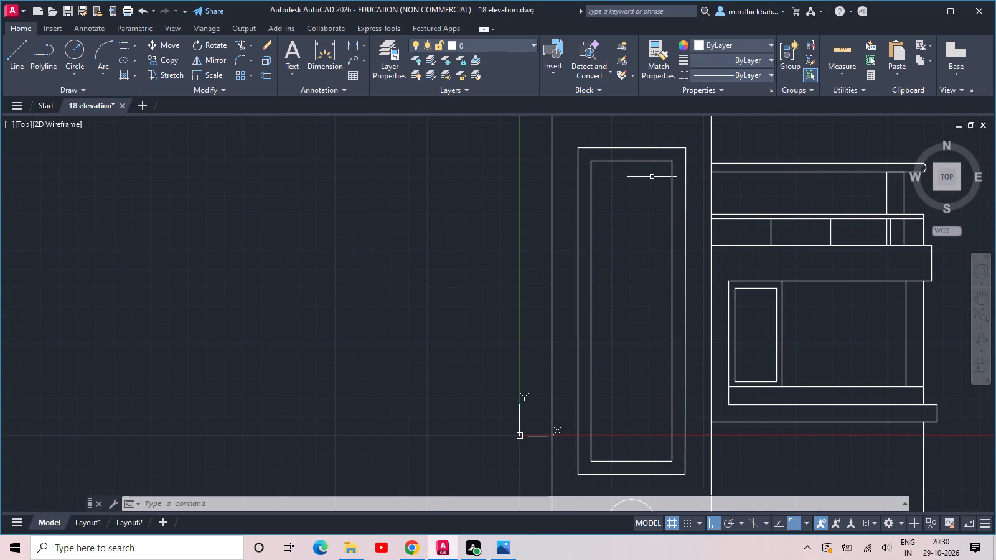
{"action": "key", "text": "ctrl+3"}
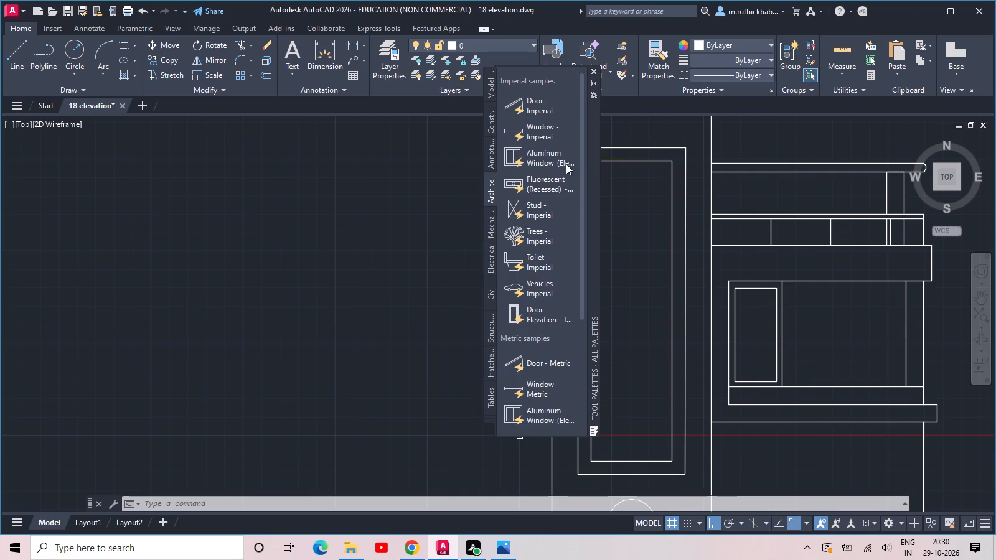
{"action": "left_click_drag", "start_coordinate": [547, 158], "coordinate": [336, 278]}
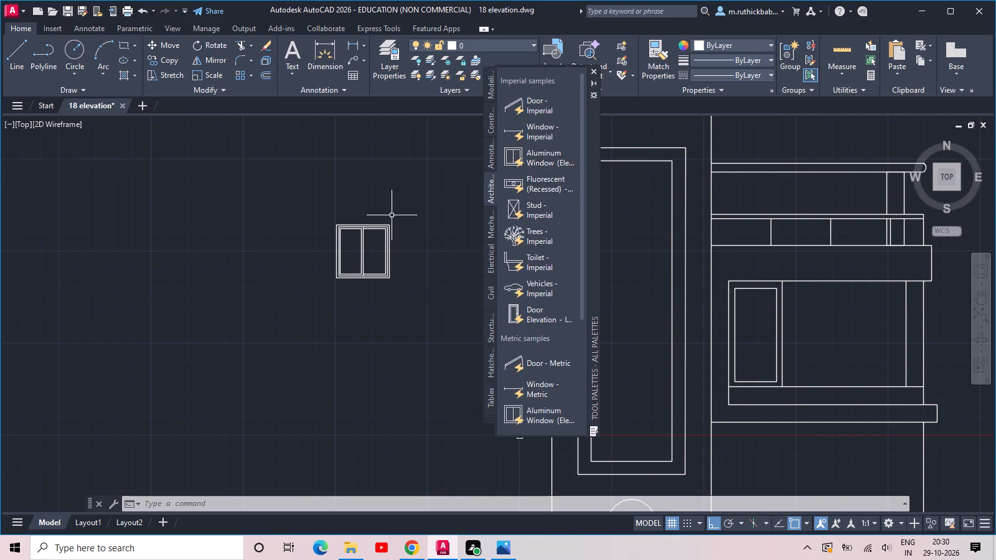
{"action": "left_click", "coordinate": [593, 70]}
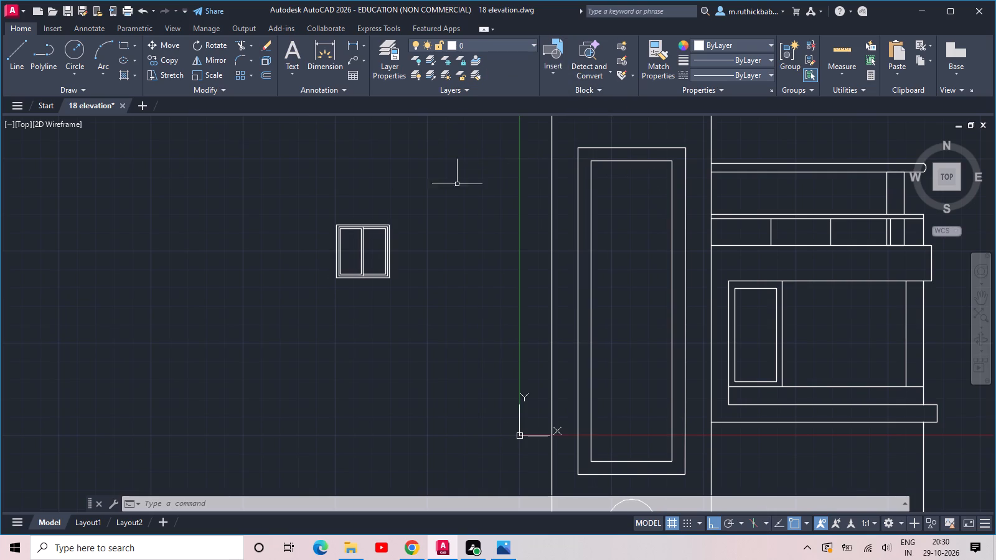
Move the window block, with Ortho off, into the lower part of the tall bay's inner frame, roughly centred between its sides.
{"action": "scroll", "coordinate": [398, 234], "scroll_direction": "up", "scroll_amount": 1}
{"action": "left_click_drag", "start_coordinate": [331, 279], "coordinate": [280, 318]}
{"action": "left_click", "coordinate": [260, 339]}
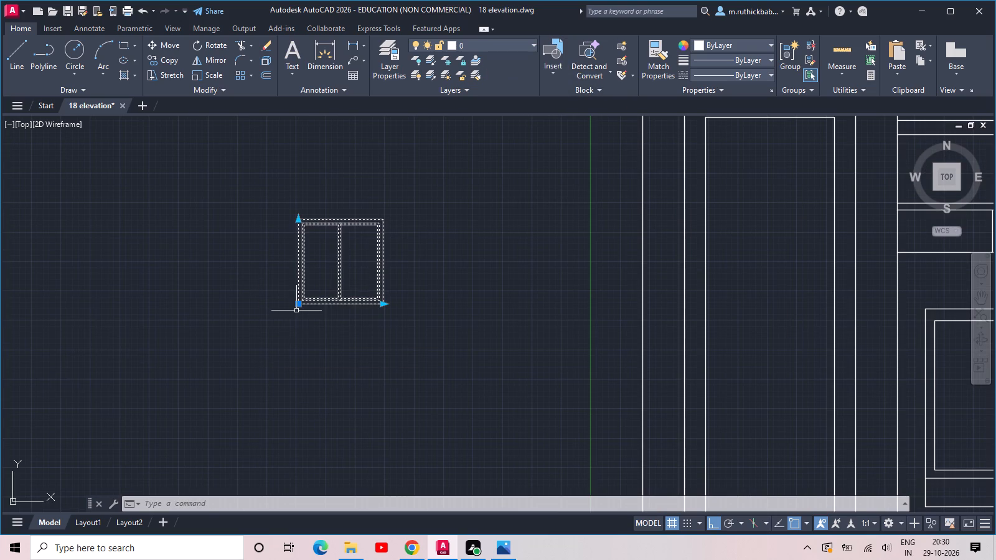
{"action": "left_click", "coordinate": [297, 305]}
{"action": "middle_click_drag", "start_coordinate": [405, 316], "coordinate": [428, 181]}
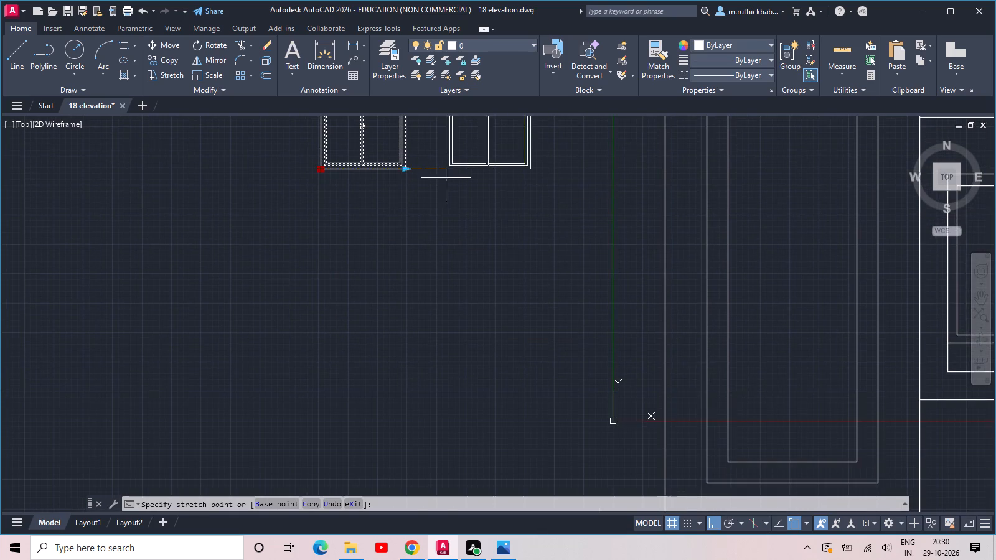
{"action": "left_click", "coordinate": [713, 525]}
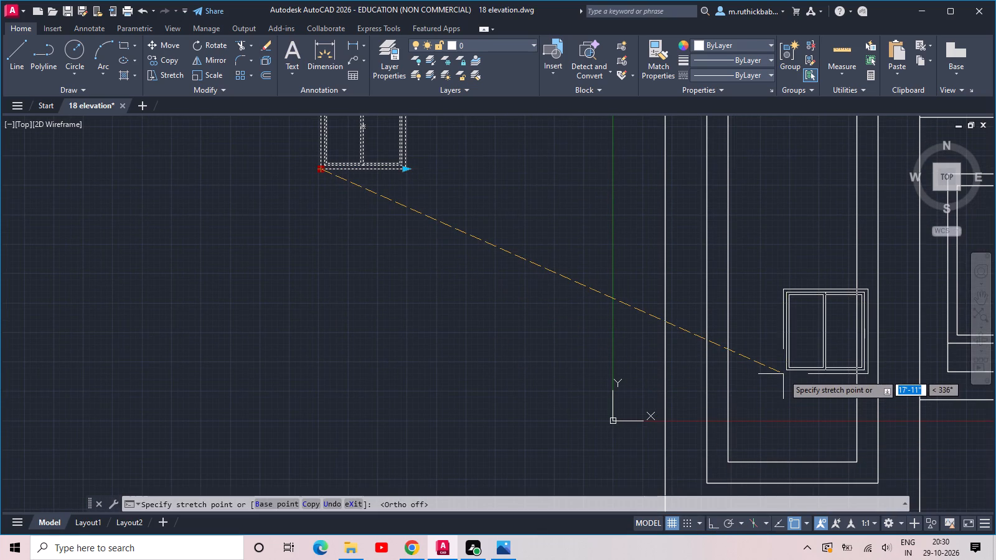
{"action": "left_click", "coordinate": [749, 394]}
Stretch the window's top edge upward by about a third of its height, keeping its width.
{"action": "middle_click_drag", "start_coordinate": [769, 276], "coordinate": [709, 247]}
{"action": "scroll", "coordinate": [765, 352], "scroll_direction": "up", "scroll_amount": 2}
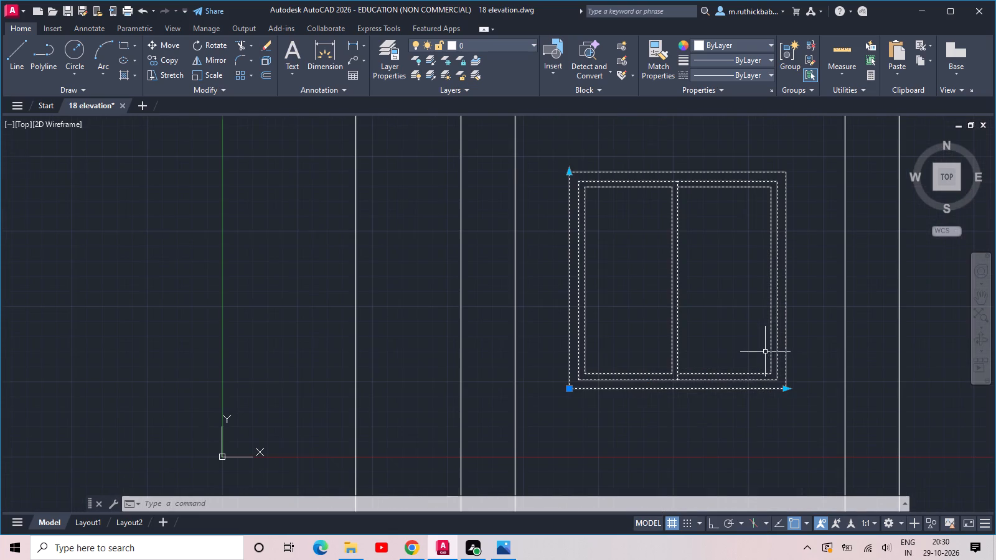
{"action": "left_click", "coordinate": [571, 170]}
{"action": "middle_click_drag", "start_coordinate": [575, 154], "coordinate": [594, 245]}
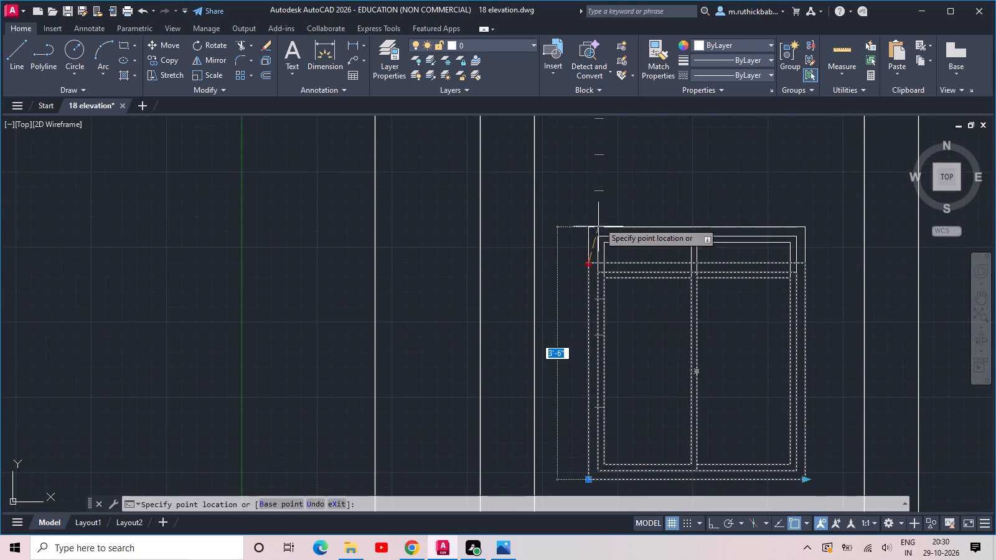
{"action": "left_click", "coordinate": [598, 200]}
Copy the window straight up by about 8'-4", with Ortho on, to form the upper window in the tall bay.
{"action": "scroll", "coordinate": [610, 202], "scroll_direction": "down", "scroll_amount": 1}
{"action": "scroll", "coordinate": [648, 236], "scroll_direction": "down", "scroll_amount": 1}
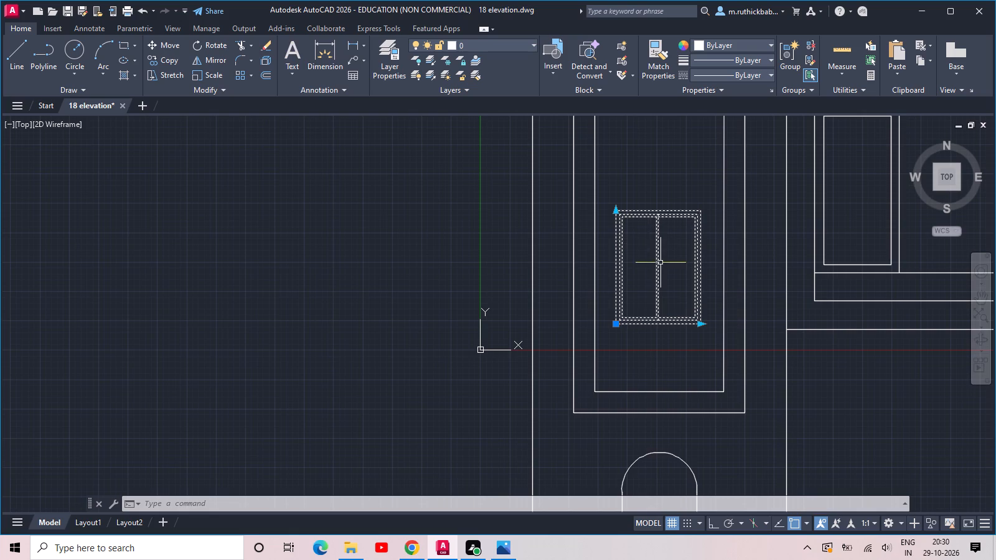
{"action": "middle_click_drag", "start_coordinate": [660, 263], "coordinate": [559, 306]}
{"action": "type", "text": "co"}
{"action": "key", "text": "space"}
{"action": "left_click", "coordinate": [516, 369]}
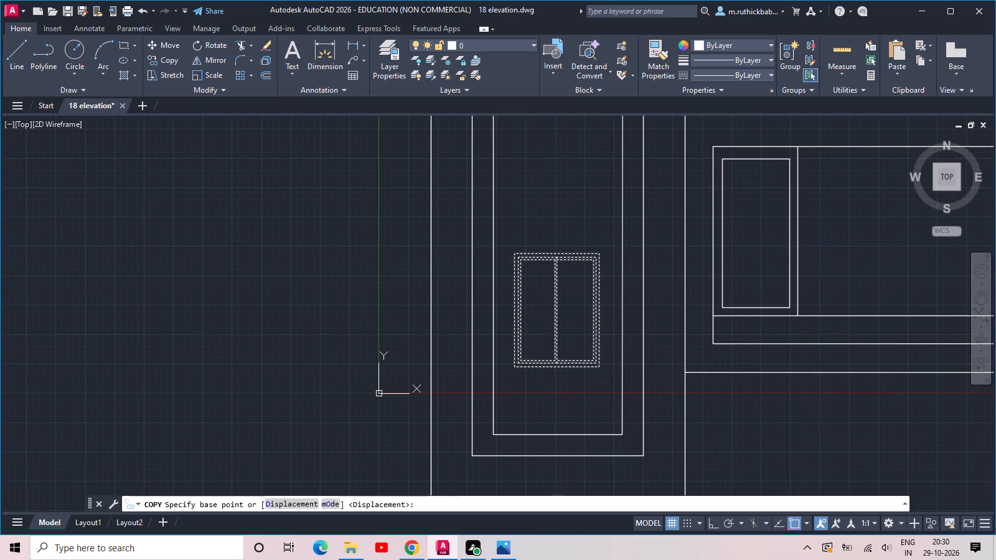
{"action": "middle_click_drag", "start_coordinate": [532, 211], "coordinate": [538, 368]}
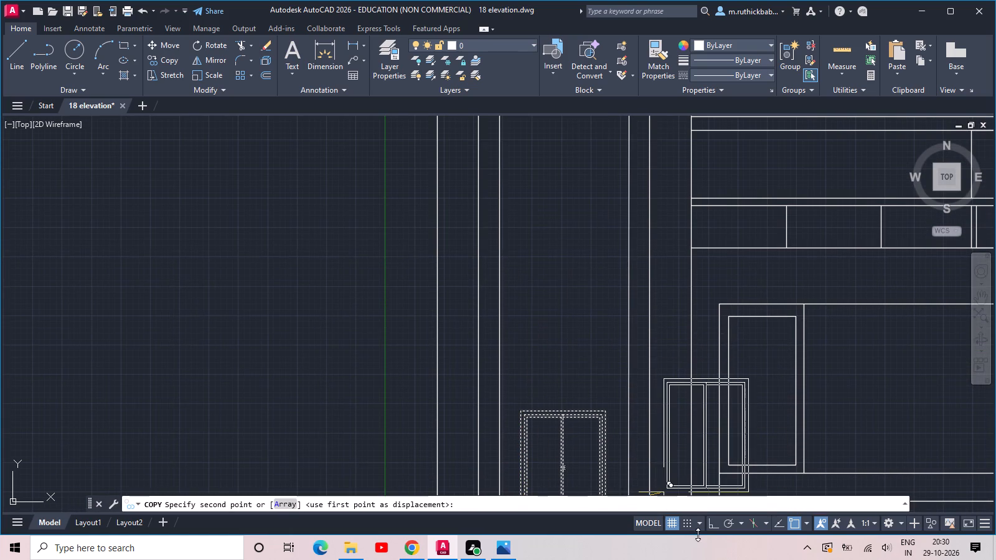
{"action": "left_click_drag", "start_coordinate": [716, 525], "coordinate": [713, 519]}
{"action": "middle_click_drag", "start_coordinate": [540, 273], "coordinate": [541, 285]}
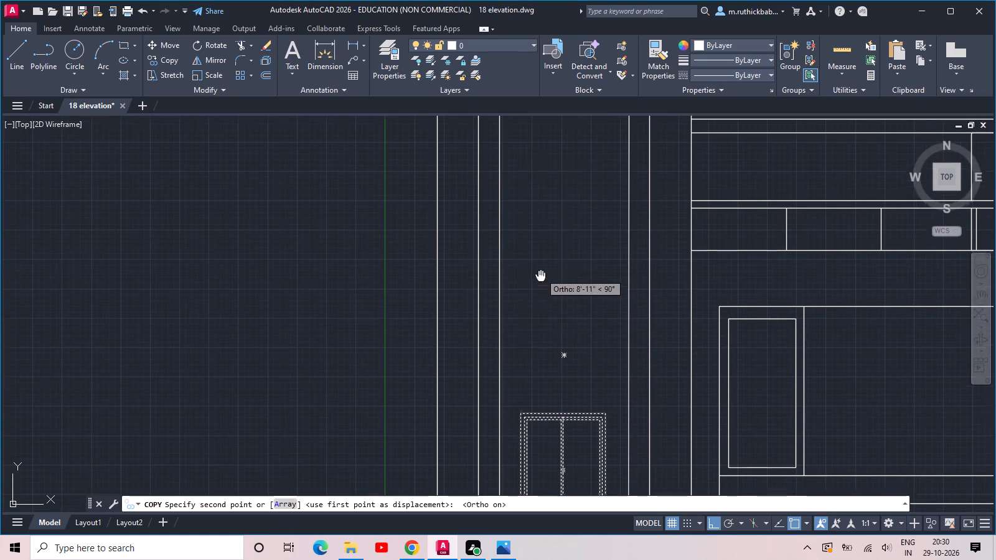
{"action": "middle_click_drag", "start_coordinate": [541, 285], "coordinate": [552, 340]}
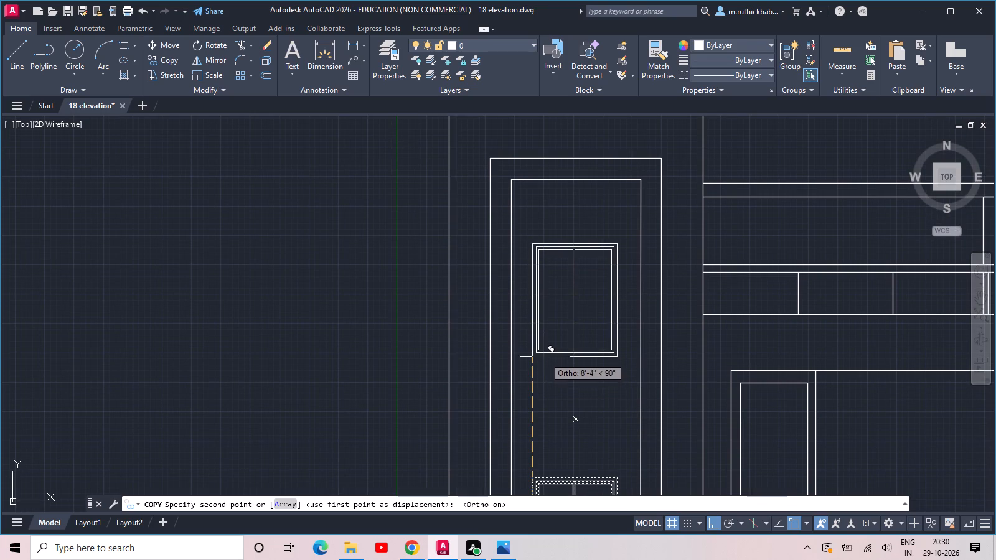
{"action": "left_click", "coordinate": [543, 352]}
{"action": "scroll", "coordinate": [551, 326], "scroll_direction": "down", "scroll_amount": 2}
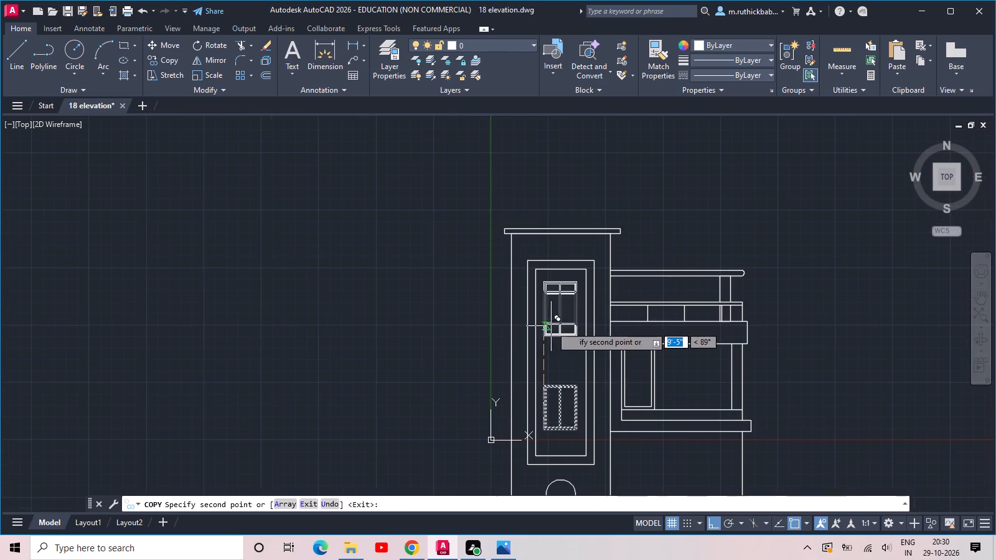
{"action": "key", "text": "Escape"}
Draw a rectangle about 4'-7" by 3'-1" spanning the tall bay's inner frame, with its base level with the lower window's top.
{"action": "middle_click_drag", "start_coordinate": [576, 366], "coordinate": [582, 268]}
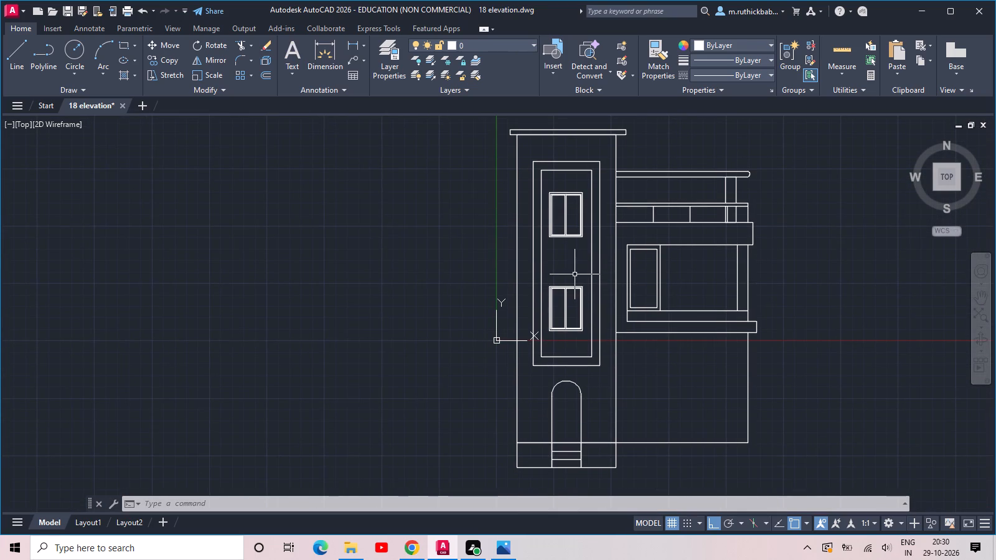
{"action": "scroll", "coordinate": [575, 273], "scroll_direction": "up", "scroll_amount": 2}
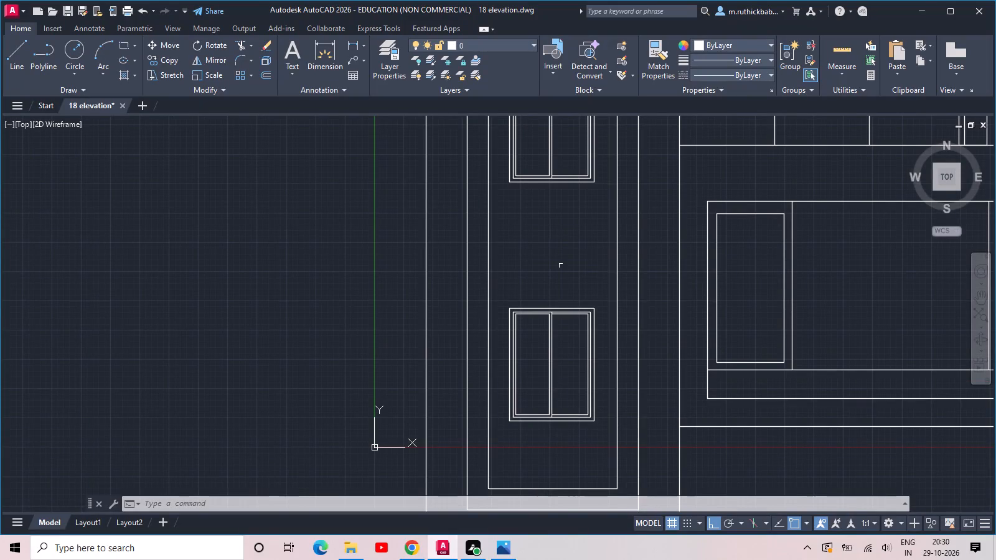
{"action": "type", "text": "rec"}
{"action": "key", "text": "space"}
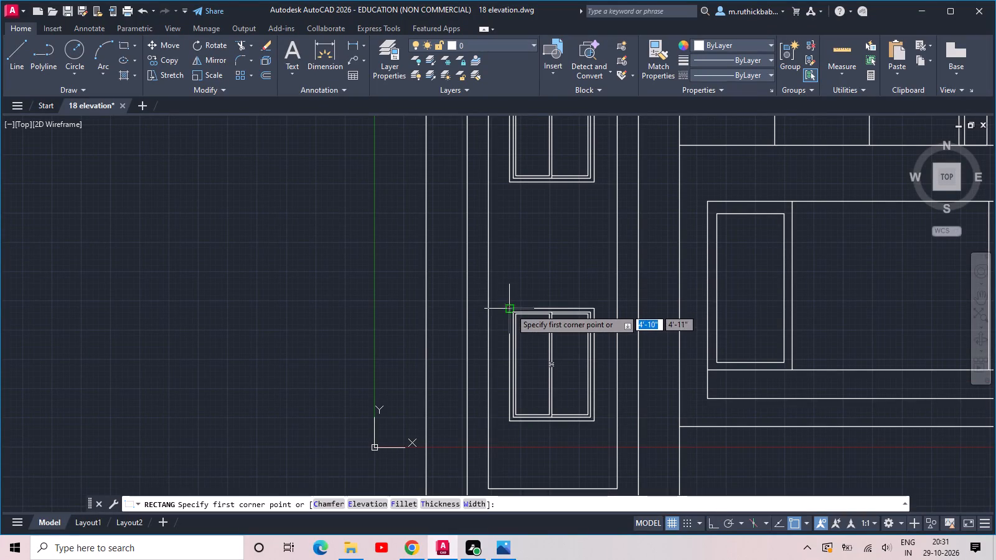
{"action": "left_click", "coordinate": [489, 307]}
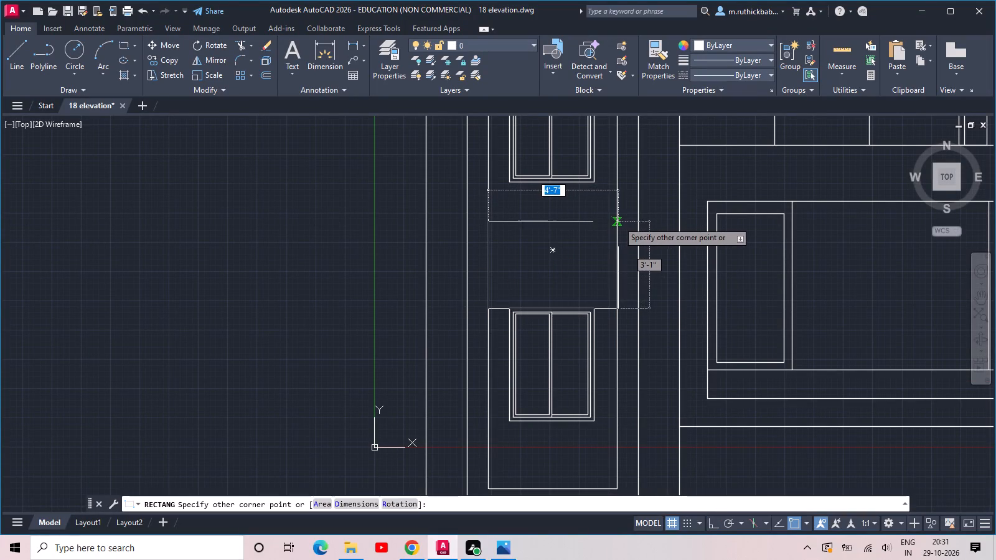
{"action": "left_click", "coordinate": [618, 222]}
{"action": "key", "text": "Escape"}
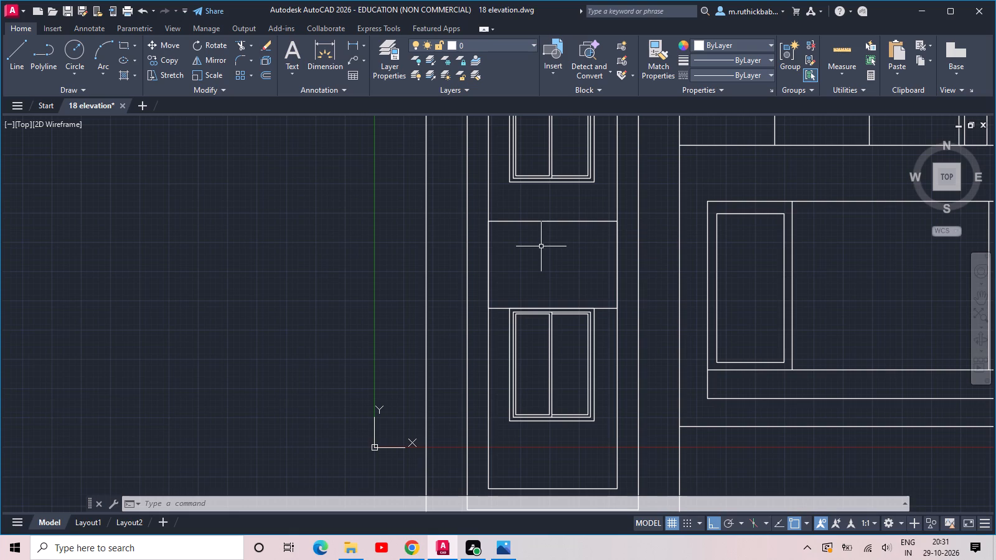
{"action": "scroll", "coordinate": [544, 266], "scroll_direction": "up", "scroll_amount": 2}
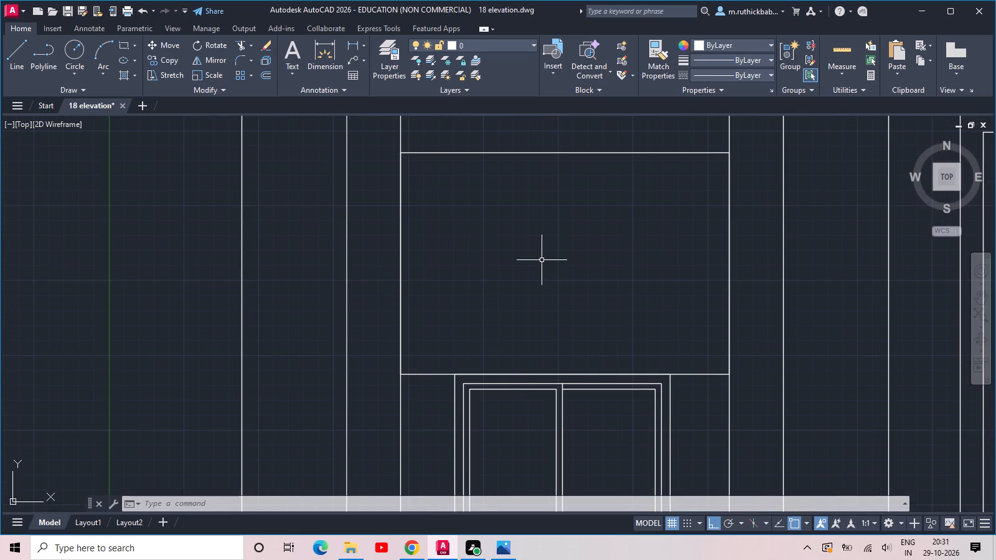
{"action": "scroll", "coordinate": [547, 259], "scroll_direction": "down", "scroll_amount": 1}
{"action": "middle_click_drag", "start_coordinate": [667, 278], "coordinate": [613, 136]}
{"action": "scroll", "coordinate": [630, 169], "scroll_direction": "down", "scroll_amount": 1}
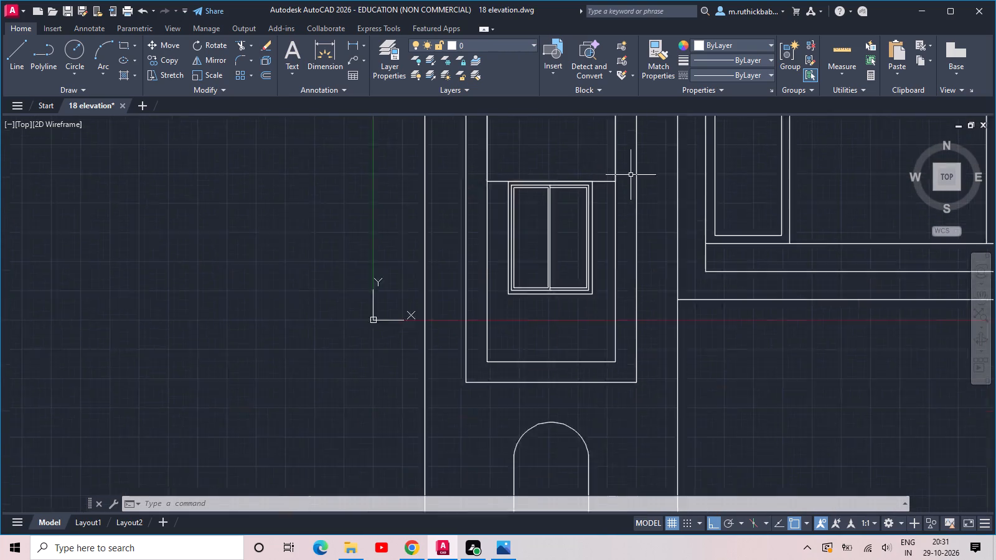
Draw a pillar rectangle about 1'-6" by 5'-10" at the left end of the ground-floor right wing, standing on its base line.
{"action": "scroll", "coordinate": [633, 194], "scroll_direction": "down", "scroll_amount": 3}
{"action": "scroll", "coordinate": [679, 282], "scroll_direction": "up", "scroll_amount": 3}
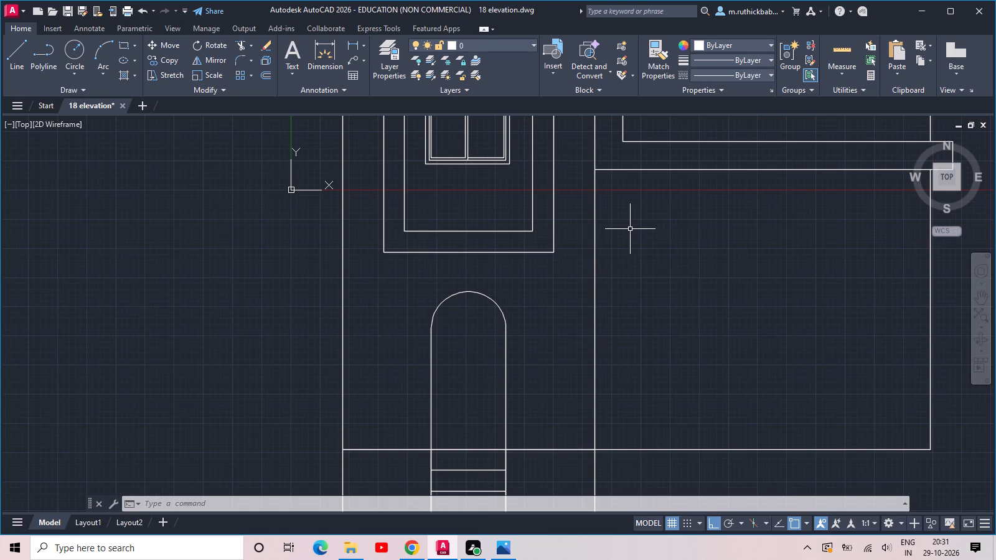
{"action": "type", "text": "rec"}
{"action": "key", "text": "space"}
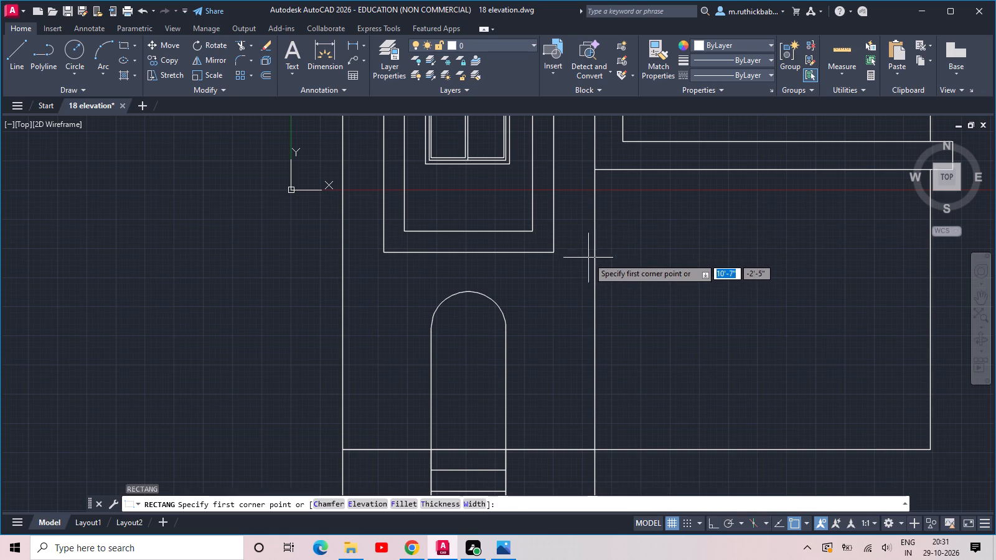
{"action": "left_click", "coordinate": [594, 287]}
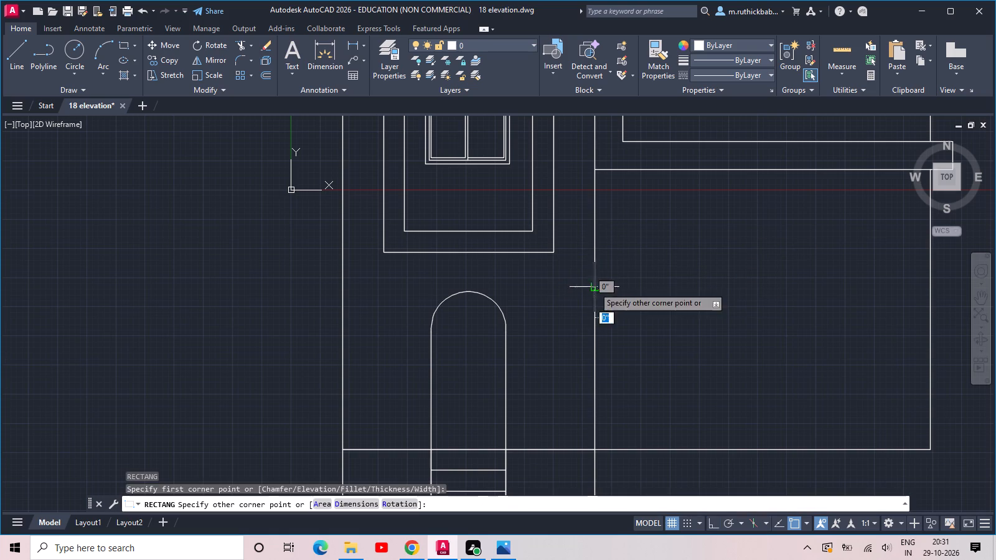
{"action": "left_click", "coordinate": [635, 447]}
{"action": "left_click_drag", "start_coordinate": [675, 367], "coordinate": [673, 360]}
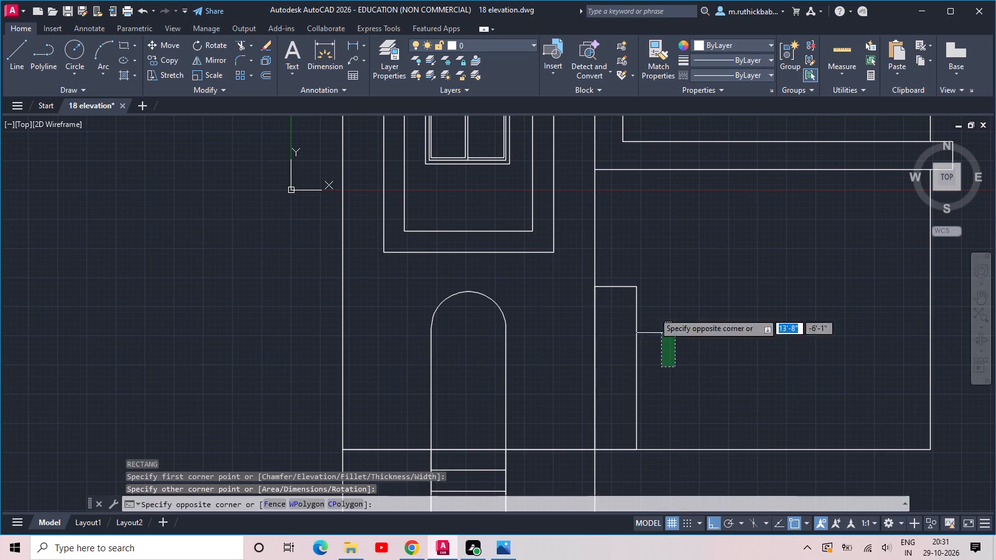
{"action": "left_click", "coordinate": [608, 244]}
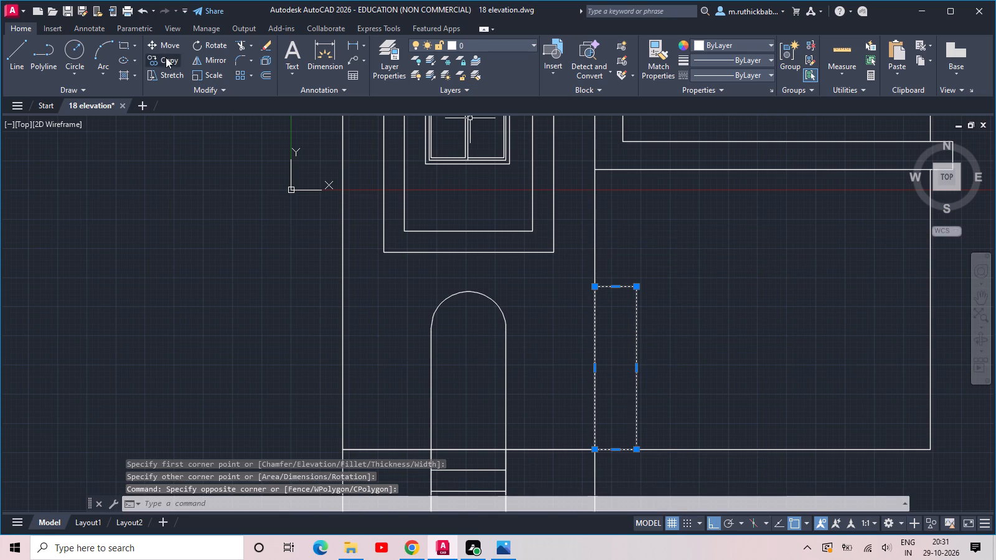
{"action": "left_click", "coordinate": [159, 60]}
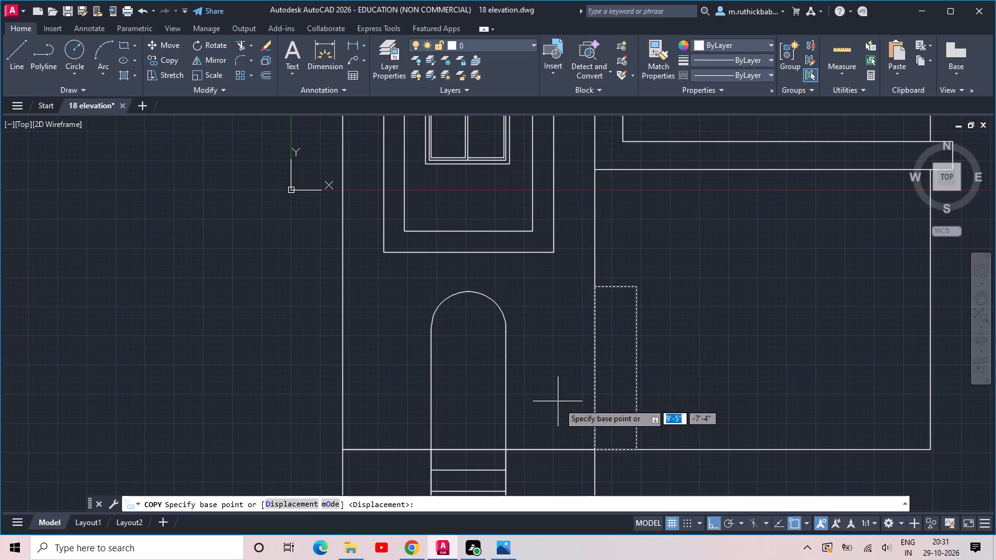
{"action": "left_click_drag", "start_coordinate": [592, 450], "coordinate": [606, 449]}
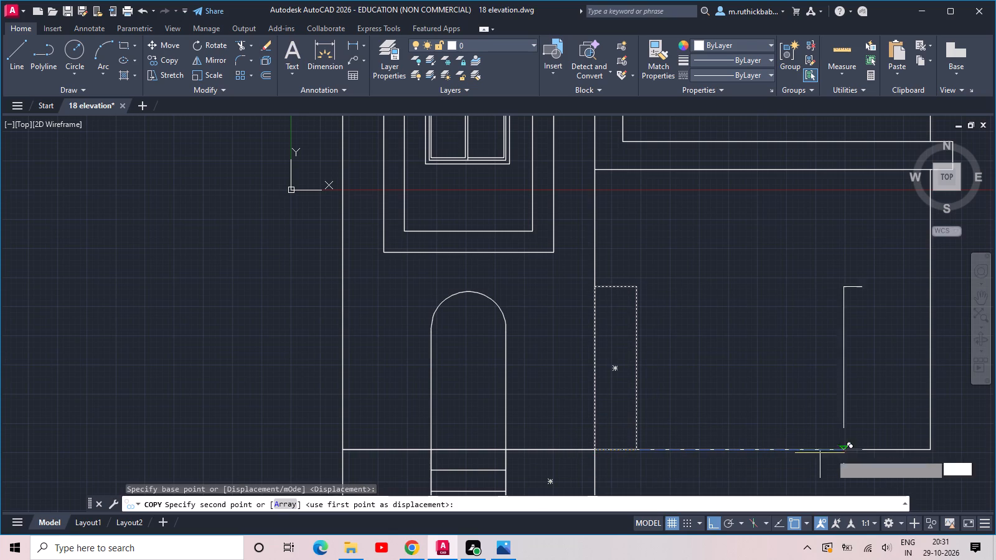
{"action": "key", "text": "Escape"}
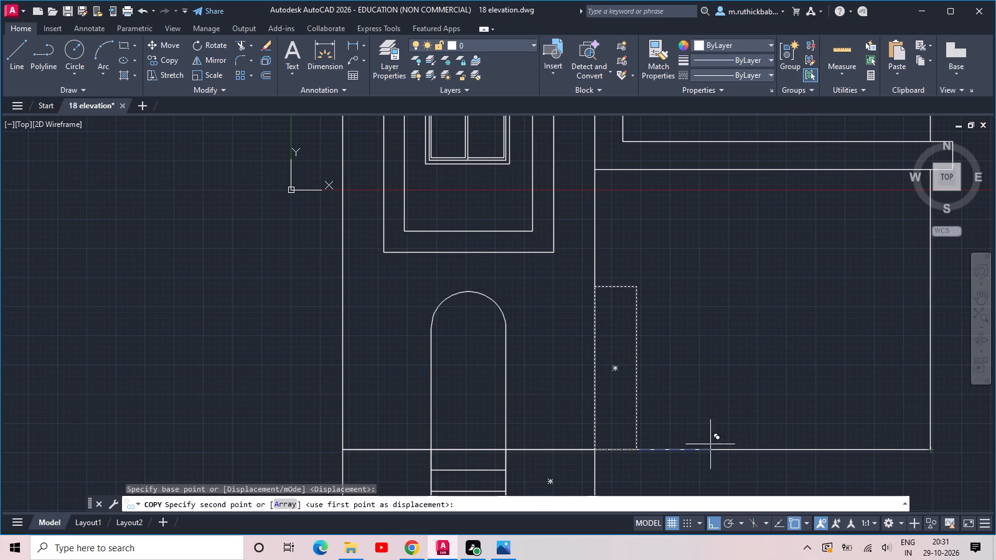
Copy the pillar rectangle to the wing's right end, with its bottom-right corner on the wall's bottom corner.
{"action": "left_click", "coordinate": [631, 409]}
{"action": "left_click", "coordinate": [675, 350]}
{"action": "left_click_drag", "start_coordinate": [660, 304], "coordinate": [647, 293]}
{"action": "left_click", "coordinate": [624, 271]}
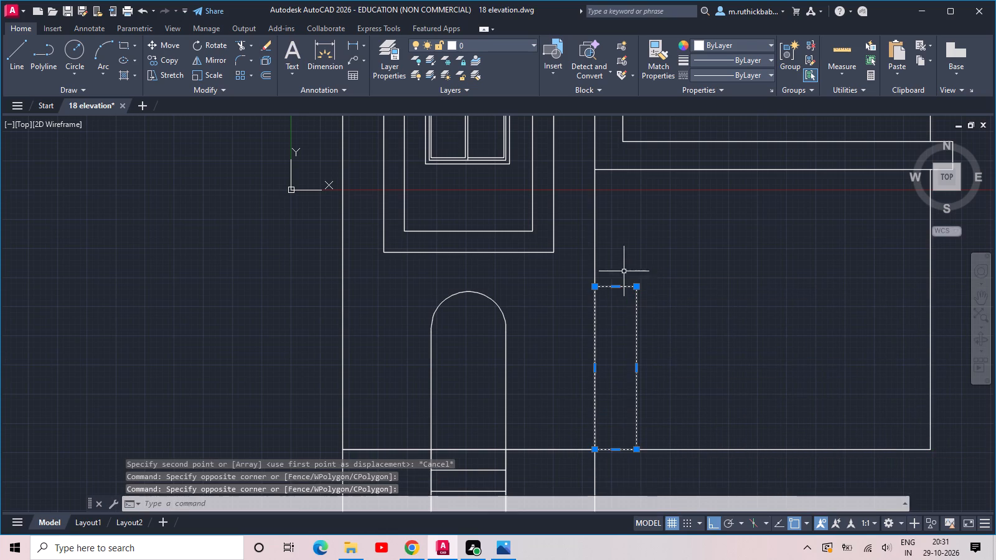
{"action": "left_click", "coordinate": [162, 55]}
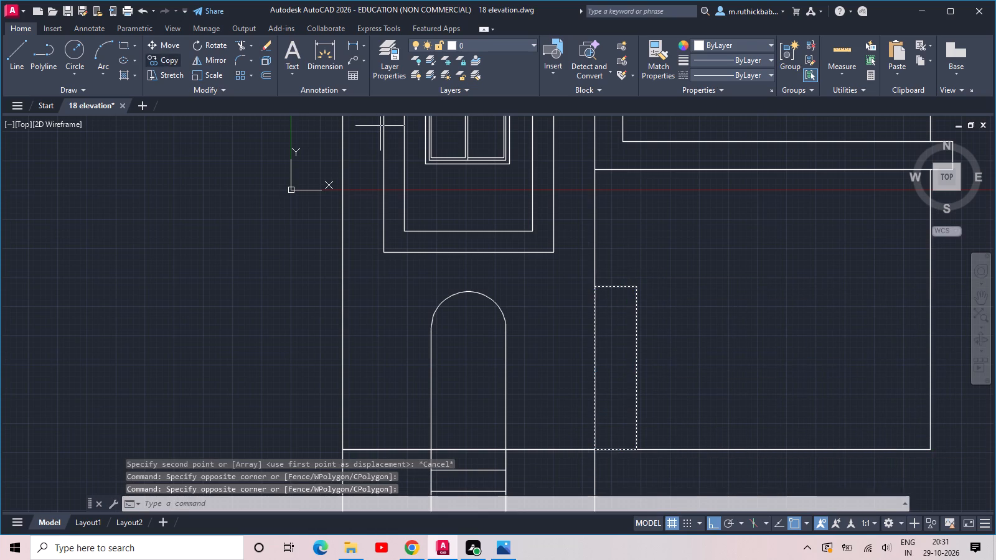
{"action": "left_click", "coordinate": [633, 448]}
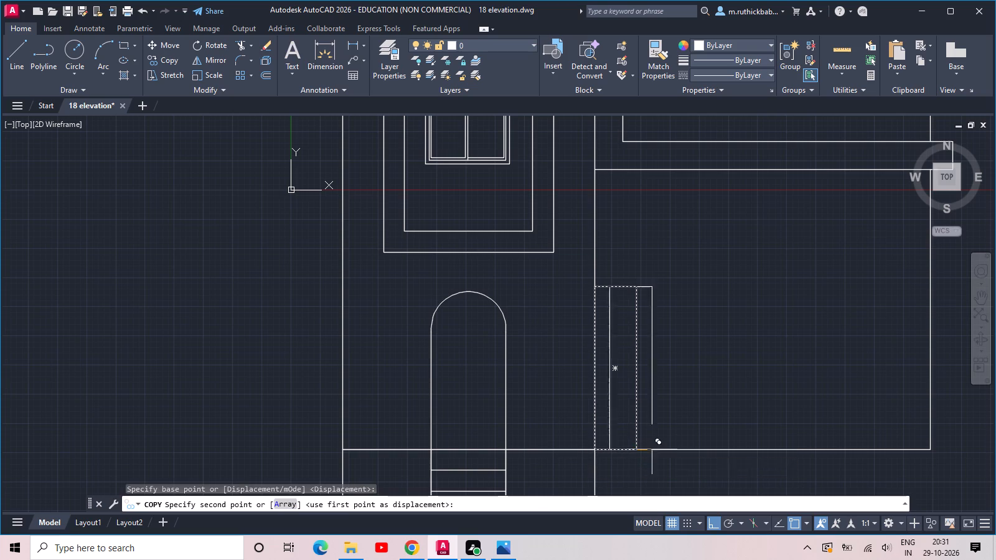
{"action": "left_click", "coordinate": [928, 453]}
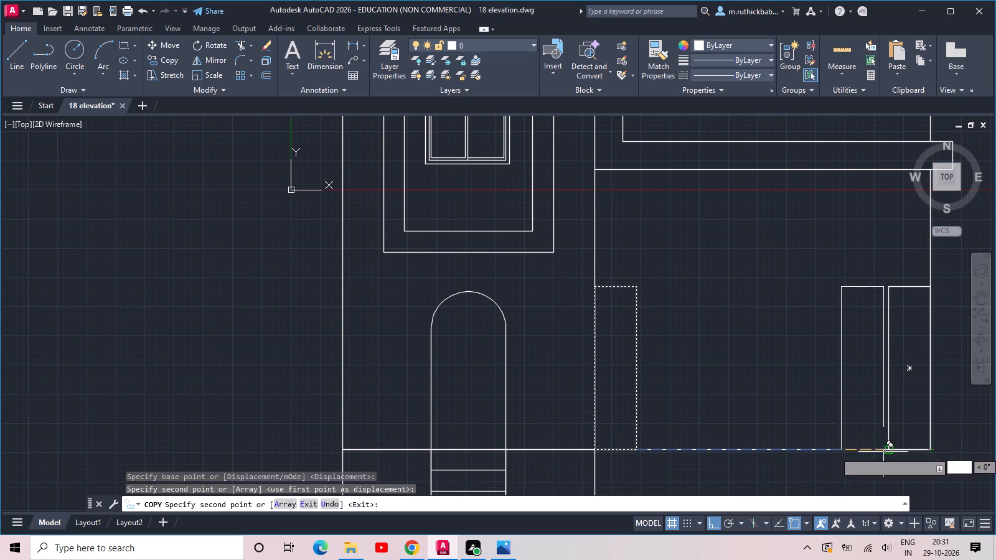
{"action": "key", "text": "Escape"}
{"action": "key", "text": "Escape"}
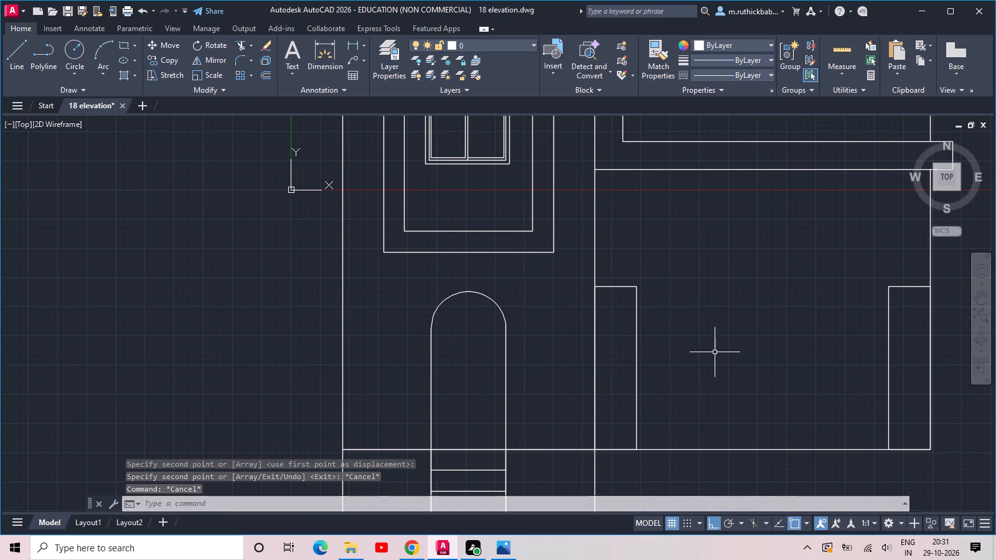
Draw a horizontal line about 9'-1" long between the two pillars, slightly below their tops.
{"action": "key", "text": "l"}
{"action": "key", "text": "space"}
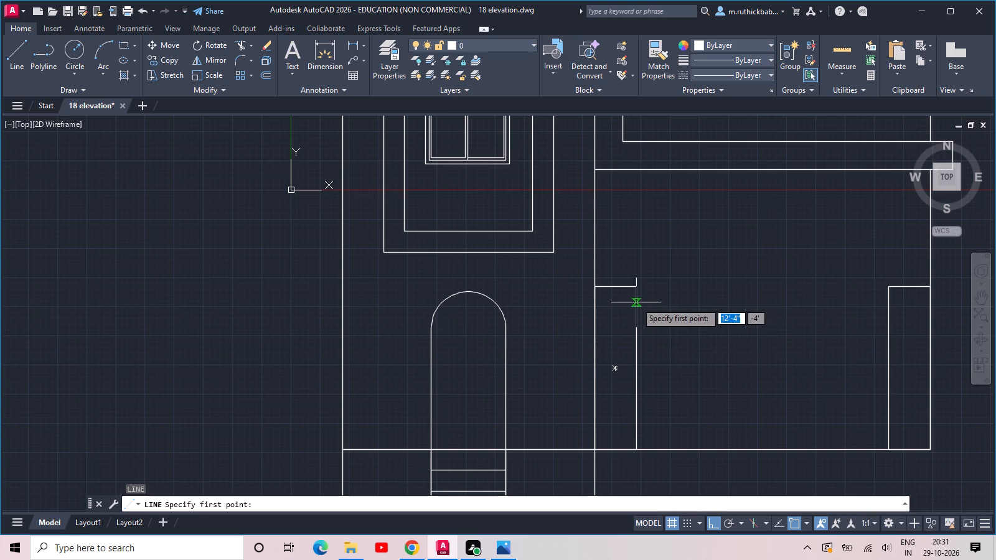
{"action": "left_click", "coordinate": [636, 302]}
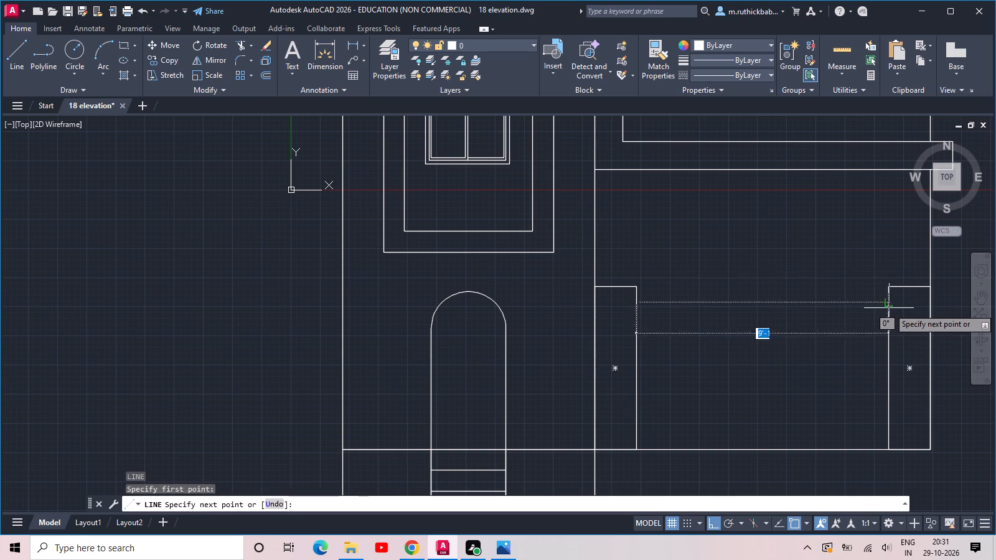
{"action": "left_click", "coordinate": [889, 308]}
{"action": "key", "text": "space"}
Insert the imperial Door Elevation block from the architectural tool palette near the right end of the line between the pillars.
{"action": "scroll", "coordinate": [818, 301], "scroll_direction": "down", "scroll_amount": 1}
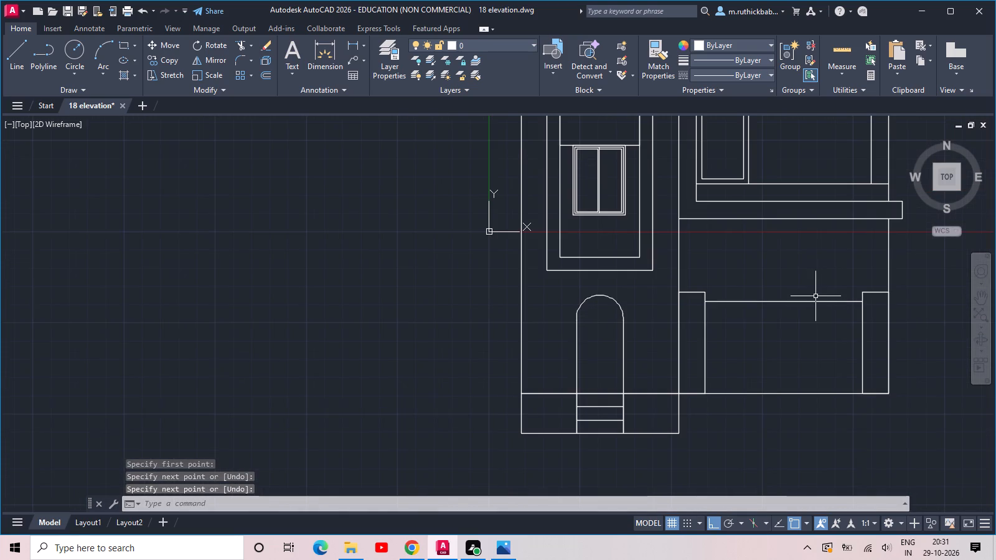
{"action": "middle_click_drag", "start_coordinate": [814, 296], "coordinate": [762, 309]}
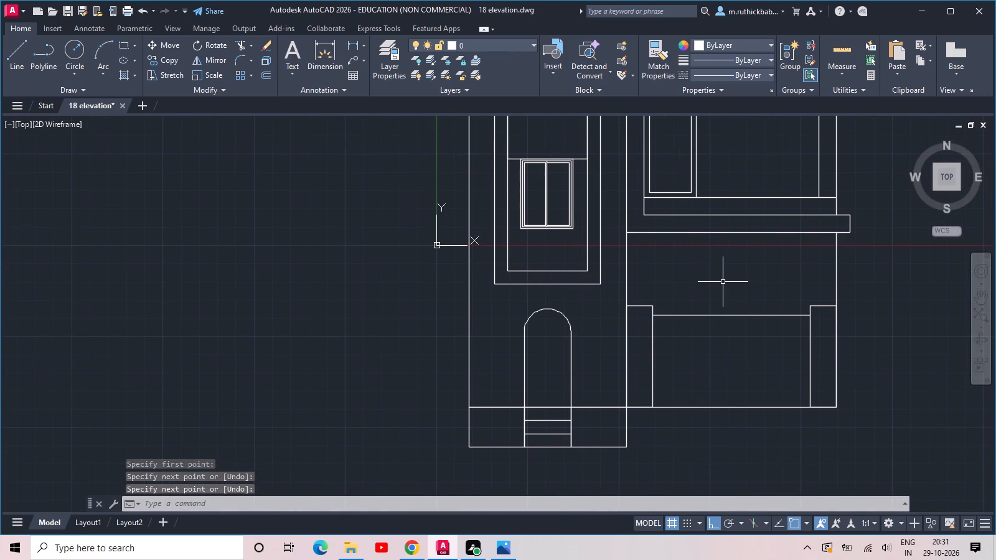
{"action": "scroll", "coordinate": [721, 282], "scroll_direction": "up", "scroll_amount": 1}
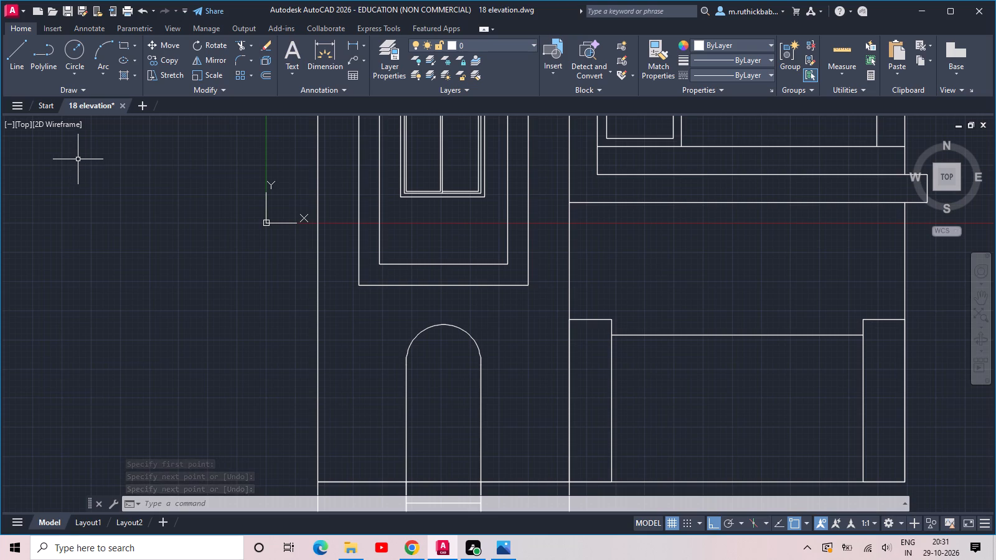
{"action": "key", "text": "ctrl+3"}
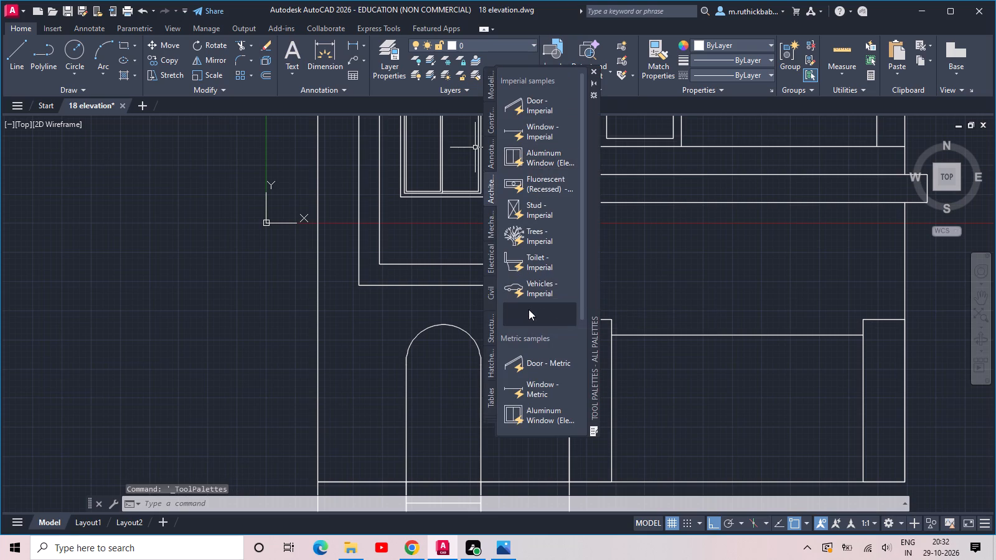
{"action": "left_click_drag", "start_coordinate": [529, 309], "coordinate": [227, 330]}
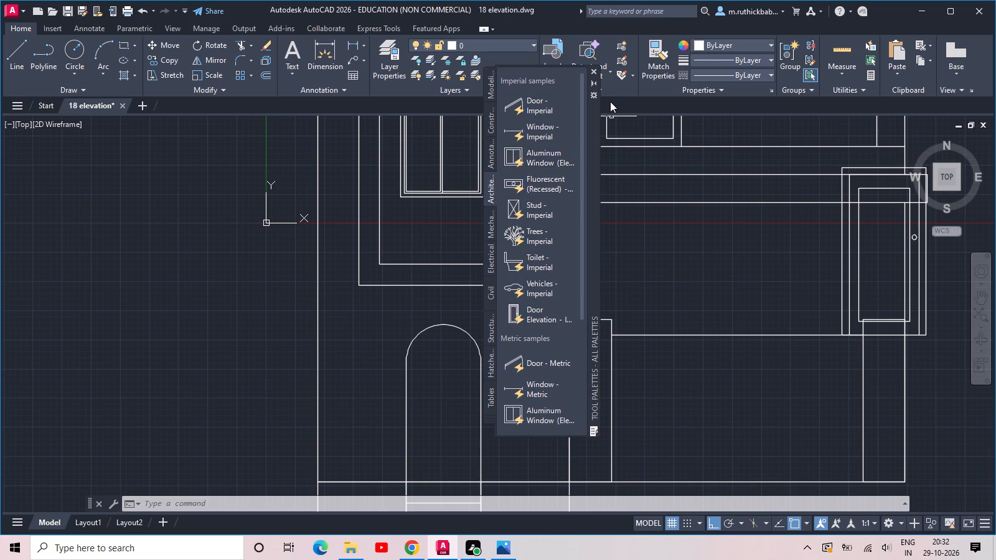
{"action": "left_click", "coordinate": [591, 67]}
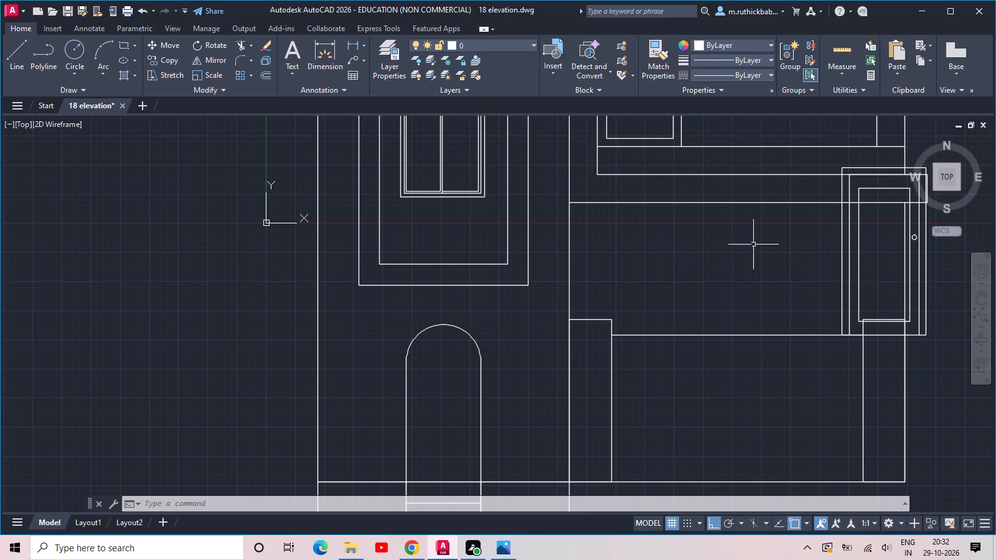
Move the door block left towards the left pillar and about 3'-2" down, so it crosses the line between the pillars.
{"action": "left_click_drag", "start_coordinate": [880, 260], "coordinate": [870, 259]}
{"action": "left_click", "coordinate": [801, 266]}
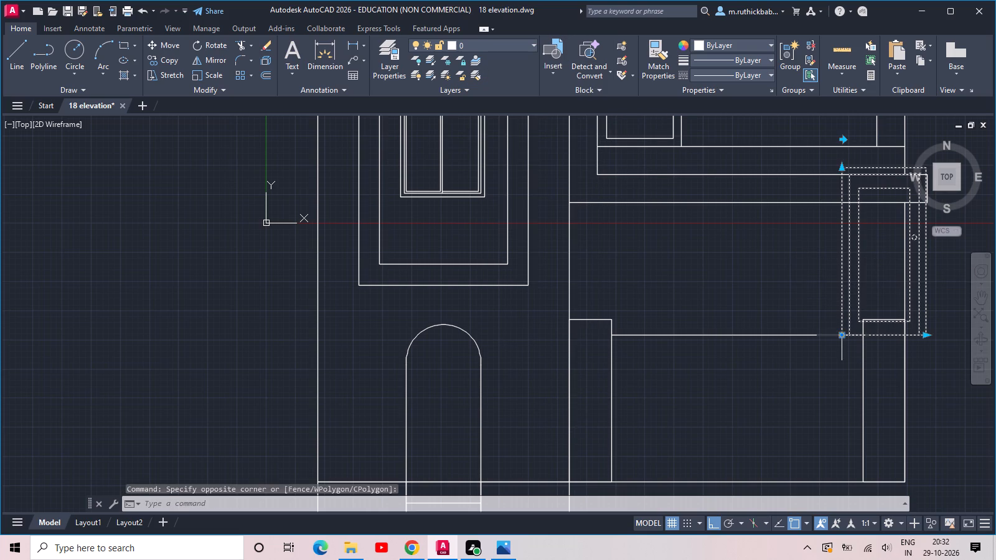
{"action": "left_click", "coordinate": [840, 337]}
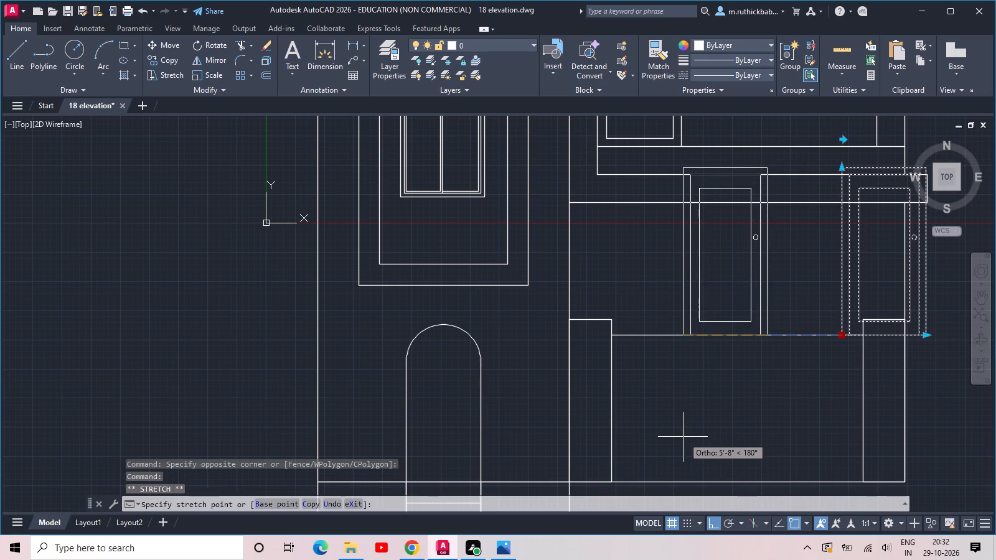
{"action": "left_click", "coordinate": [660, 431]}
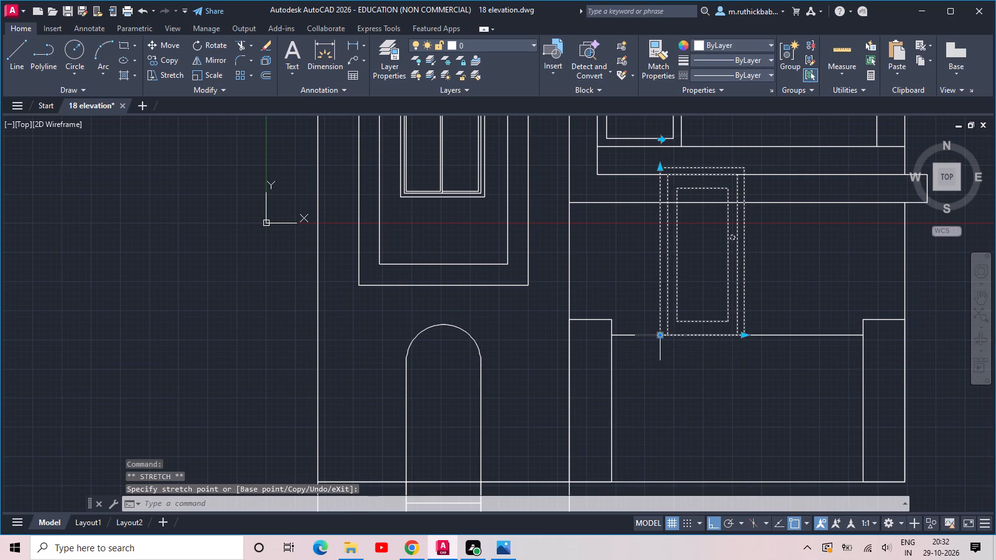
{"action": "left_click", "coordinate": [658, 333]}
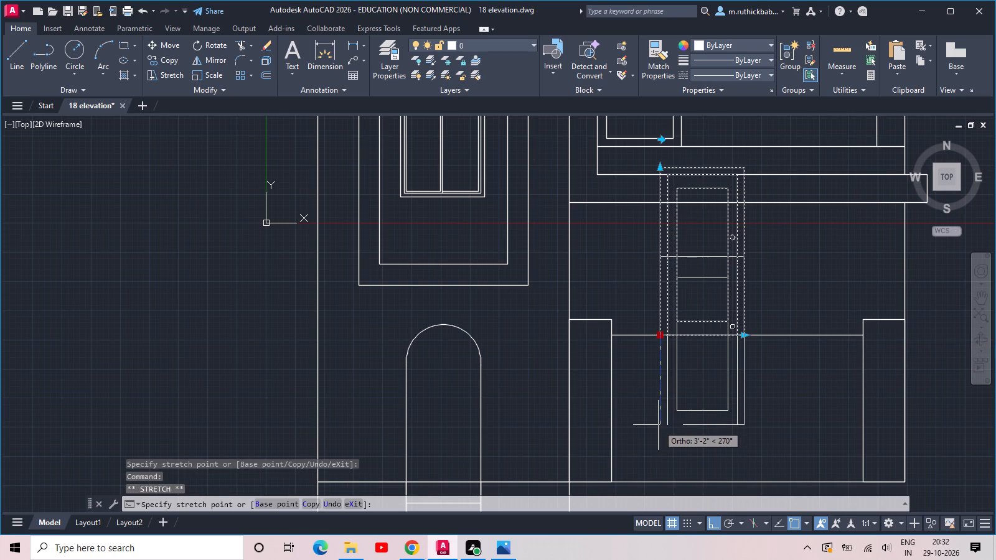
{"action": "left_click", "coordinate": [657, 424]}
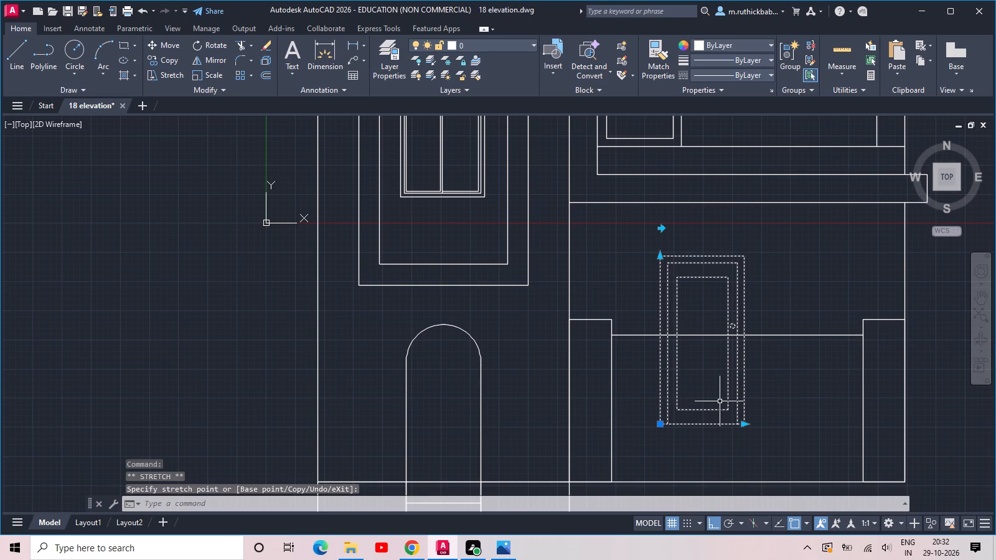
Explode the door block into separate objects.
{"action": "key", "text": "z"}
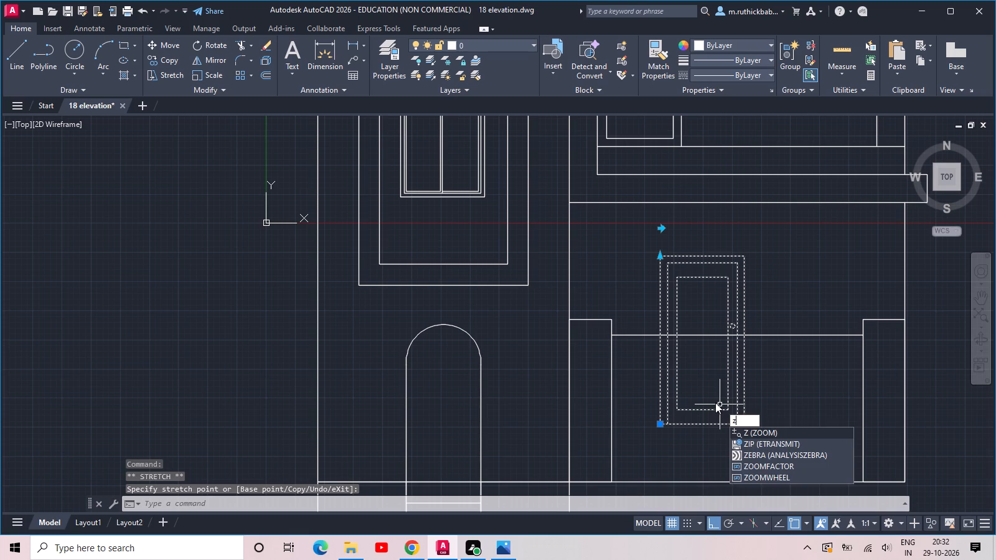
{"action": "key", "text": "Escape"}
{"action": "type", "text": "x"}
{"action": "key", "text": "space"}
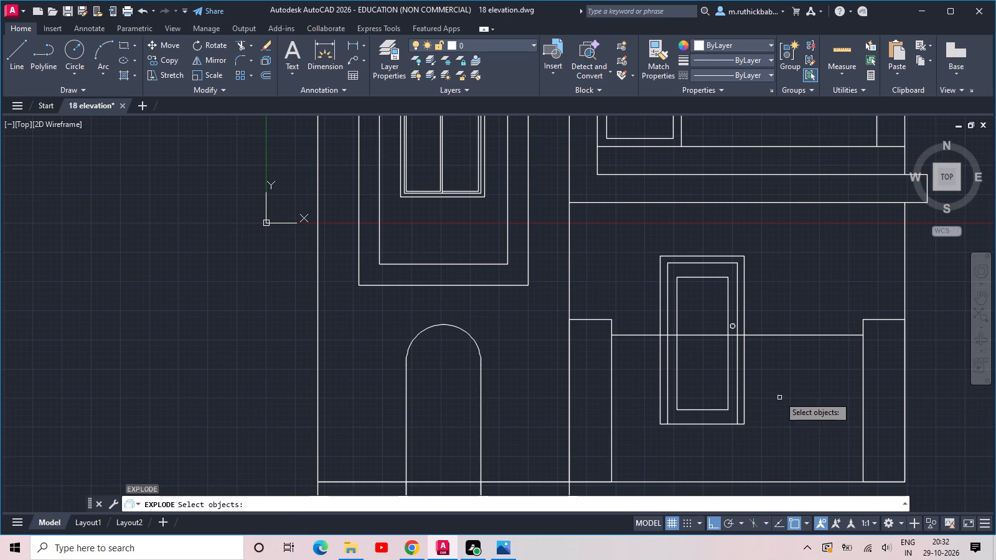
{"action": "left_click", "coordinate": [779, 396]}
{"action": "left_click", "coordinate": [646, 425]}
{"action": "key", "text": "space"}
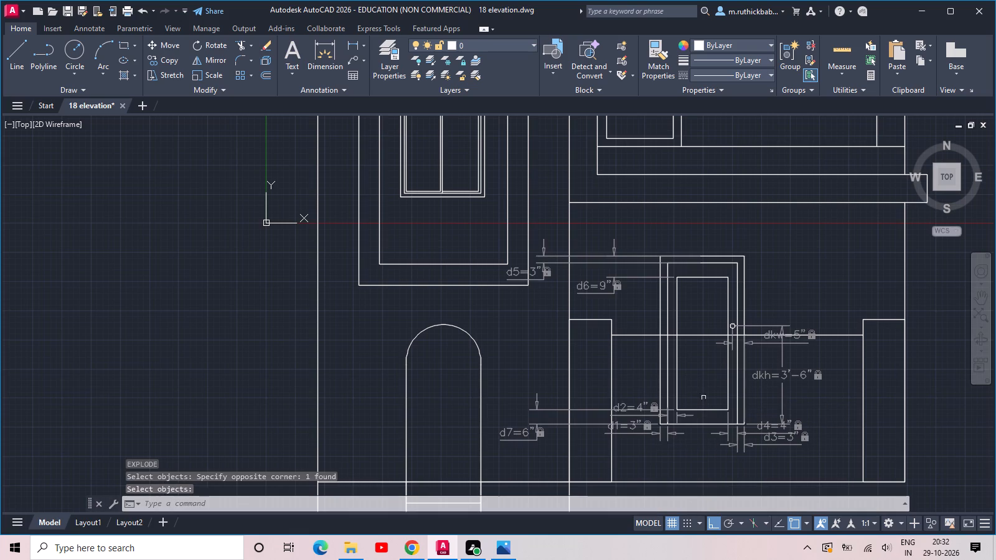
Trim the door's vertical lines below the horizontal line between the pillars.
{"action": "type", "text": "tr"}
{"action": "key", "text": "space"}
{"action": "key", "text": "space"}
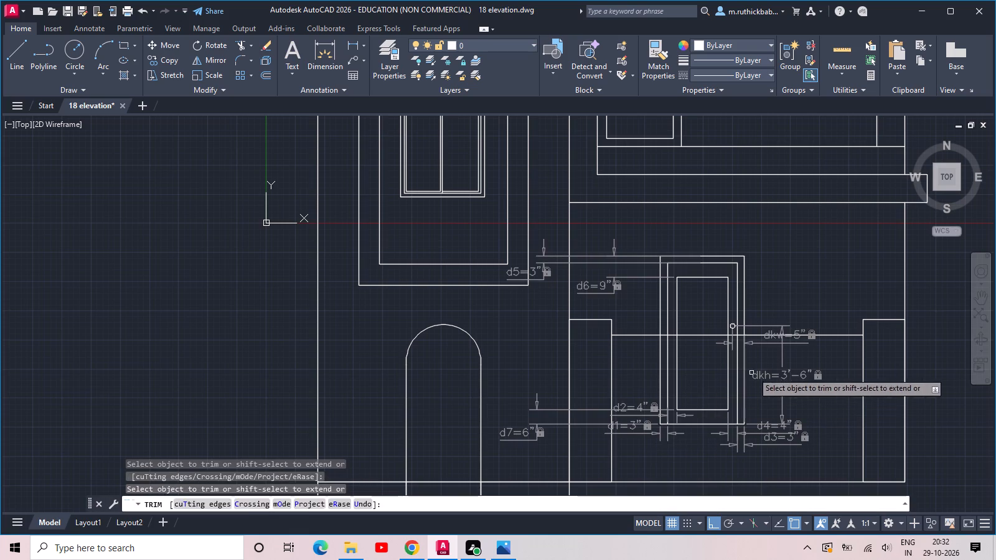
{"action": "left_click_drag", "start_coordinate": [765, 366], "coordinate": [756, 363]}
{"action": "left_click", "coordinate": [645, 370]}
{"action": "key", "text": "Escape"}
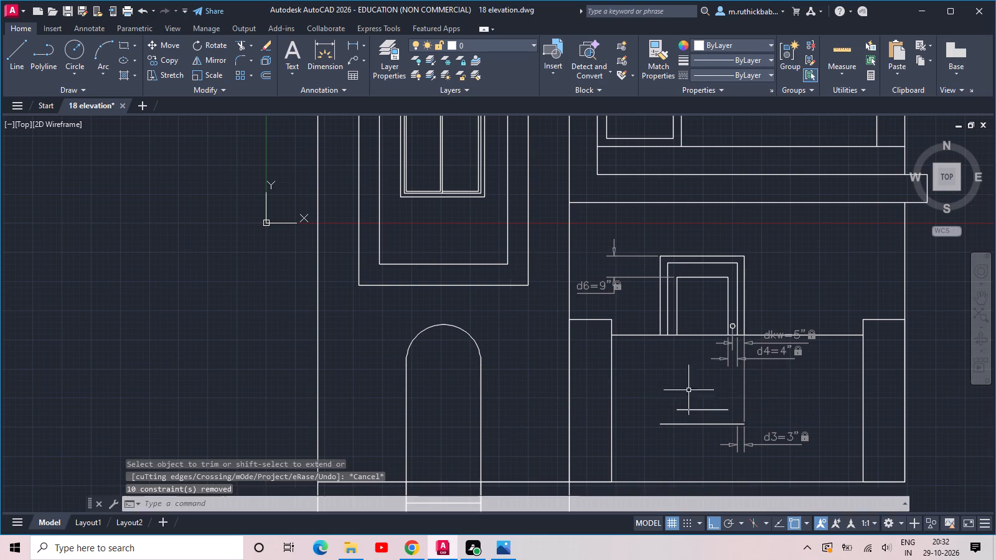
Erase the leftover horizontal door lines below the wall line and the remaining dimensional constraints around the door.
{"action": "left_click_drag", "start_coordinate": [740, 383], "coordinate": [716, 408]}
{"action": "left_click", "coordinate": [636, 455]}
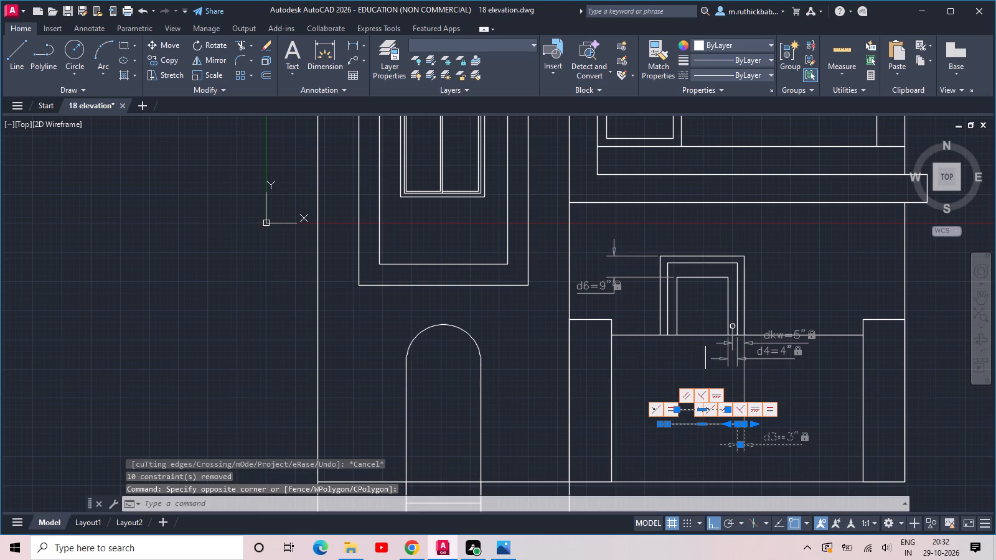
{"action": "scroll", "coordinate": [632, 311], "scroll_direction": "up", "scroll_amount": 1}
{"action": "left_click", "coordinate": [624, 295]}
{"action": "left_click", "coordinate": [589, 202]}
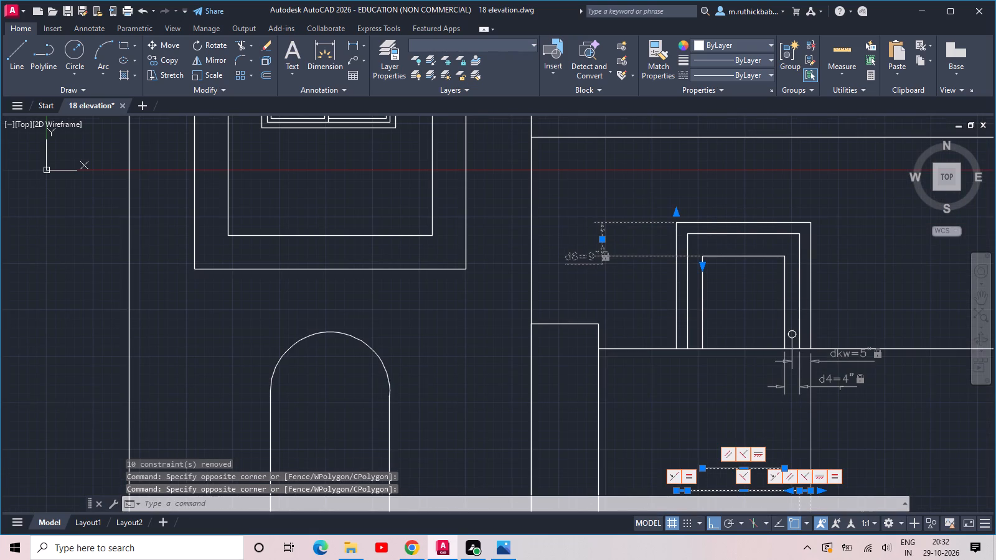
{"action": "left_click_drag", "start_coordinate": [862, 406], "coordinate": [851, 405]}
{"action": "left_click", "coordinate": [774, 357]}
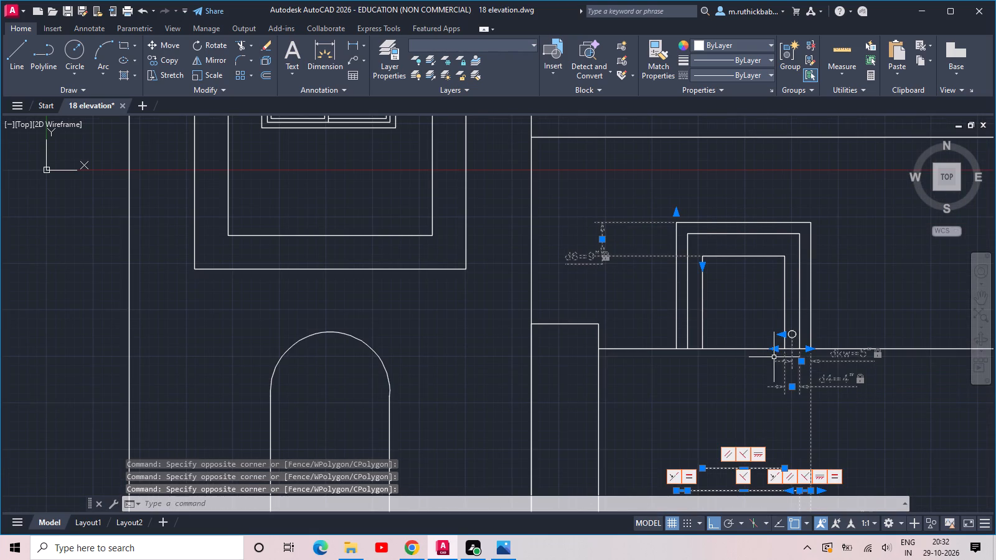
{"action": "key", "text": "Delete"}
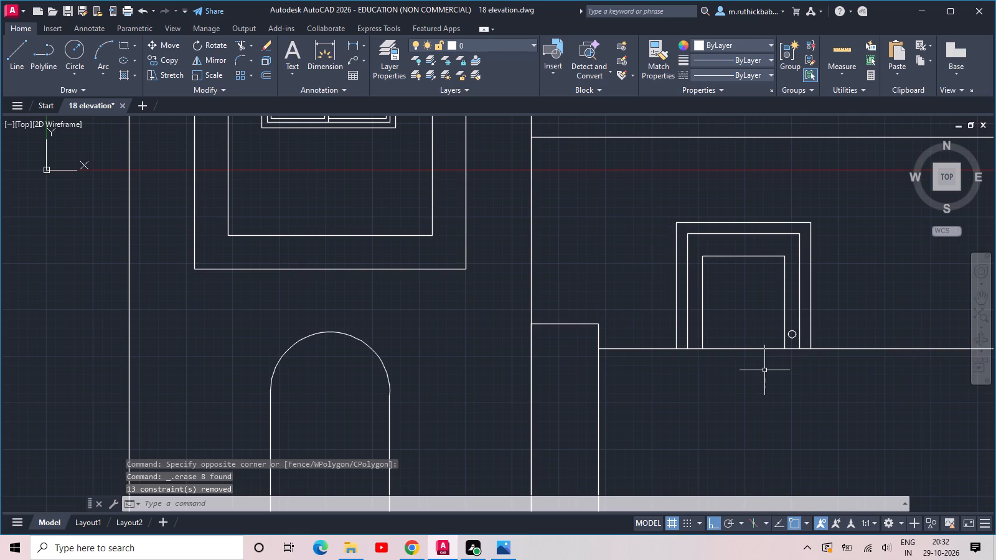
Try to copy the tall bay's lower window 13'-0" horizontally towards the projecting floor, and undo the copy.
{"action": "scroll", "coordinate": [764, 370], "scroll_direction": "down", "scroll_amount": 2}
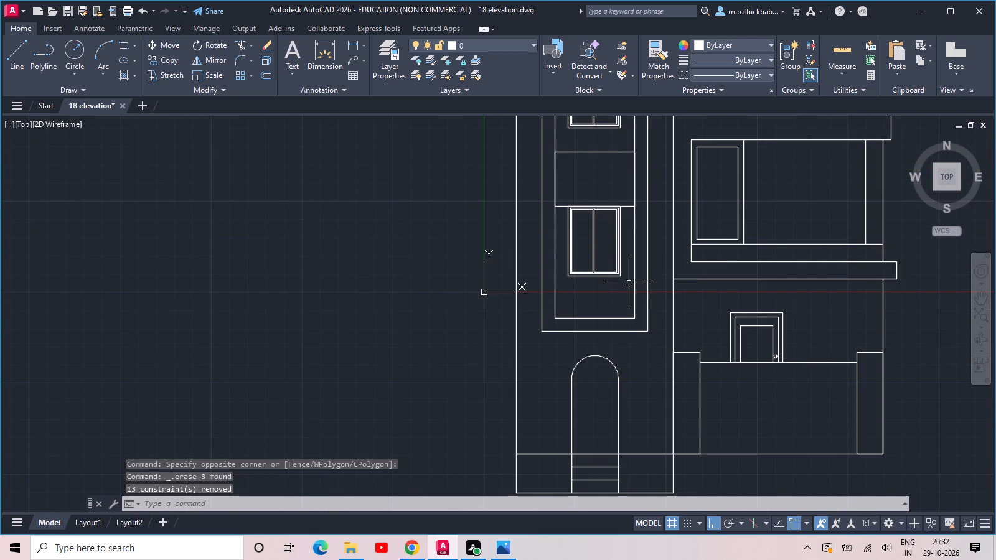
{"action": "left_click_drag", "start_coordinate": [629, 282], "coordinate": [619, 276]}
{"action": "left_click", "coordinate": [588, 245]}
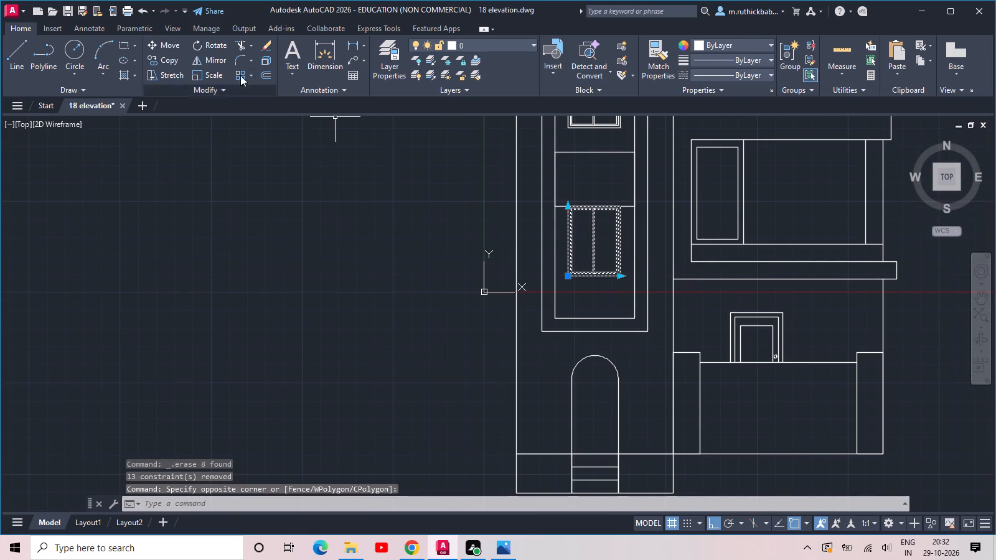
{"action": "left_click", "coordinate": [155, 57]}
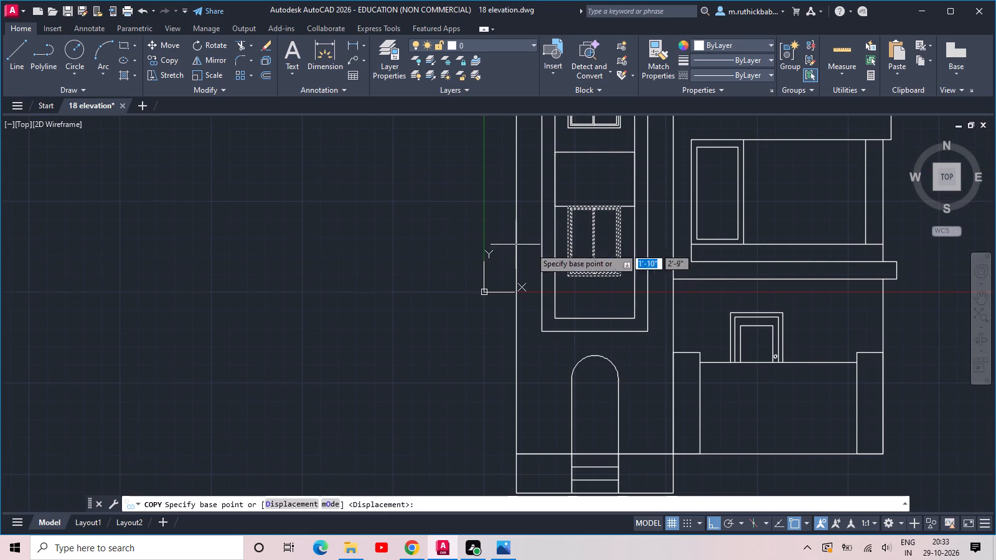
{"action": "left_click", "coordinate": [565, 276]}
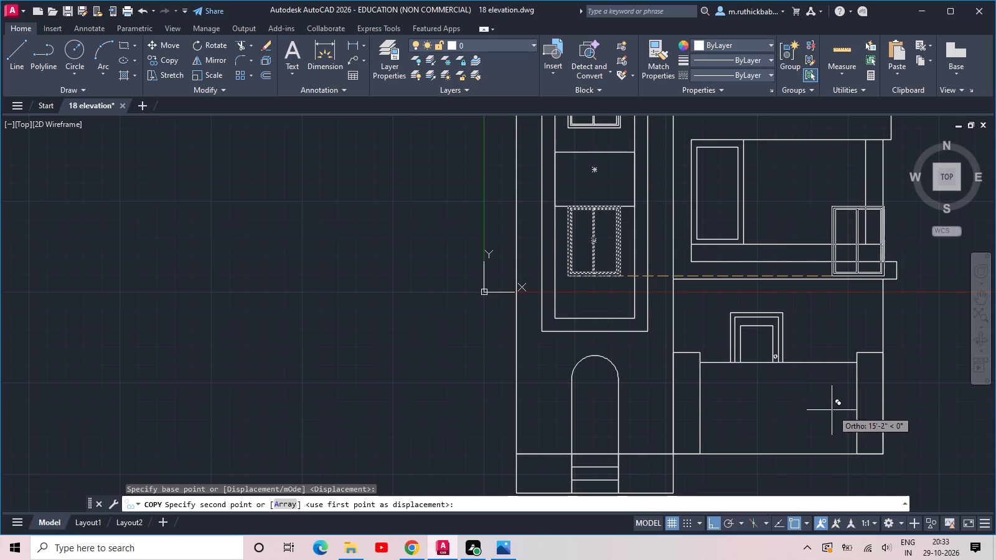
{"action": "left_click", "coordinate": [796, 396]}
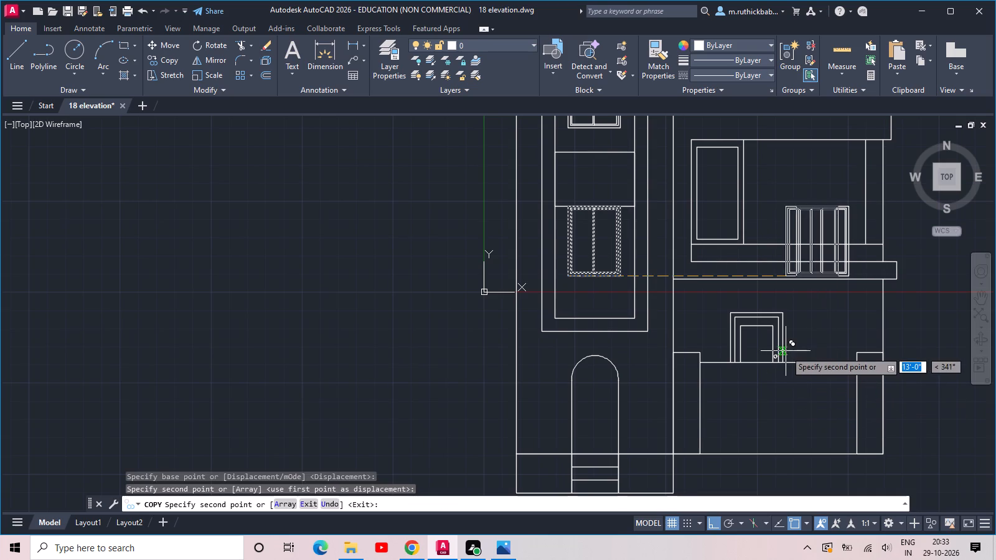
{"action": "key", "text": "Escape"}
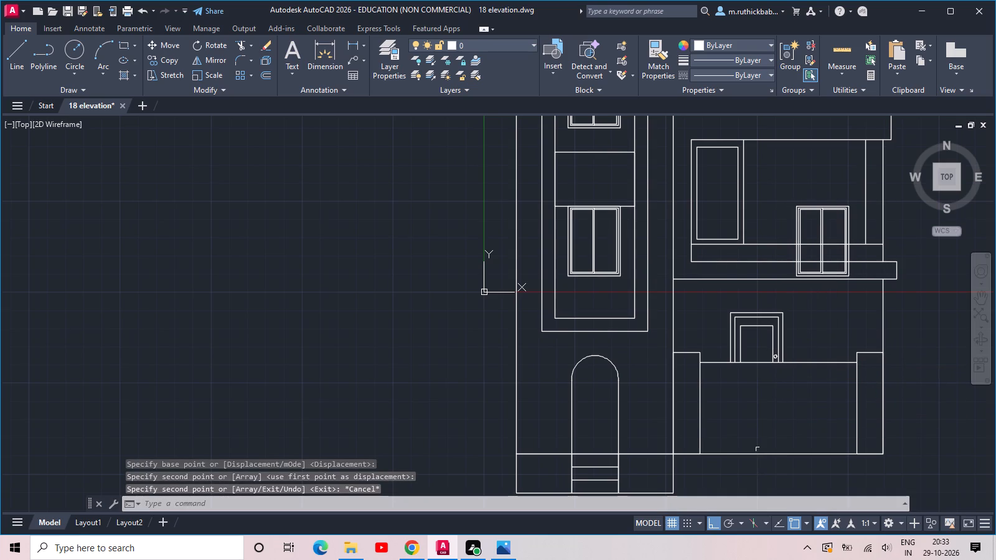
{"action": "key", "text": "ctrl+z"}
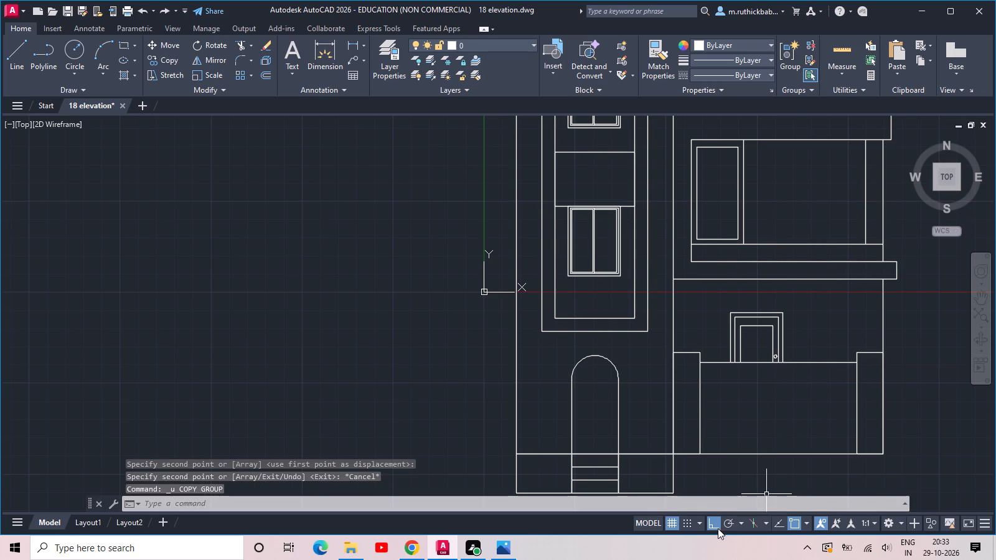
With Ortho off, copy the tall bay's lower window beside the ground-floor door, about 14'-2" away, so it crosses the line between the pillars.
{"action": "left_click", "coordinate": [718, 528]}
{"action": "left_click", "coordinate": [578, 253]}
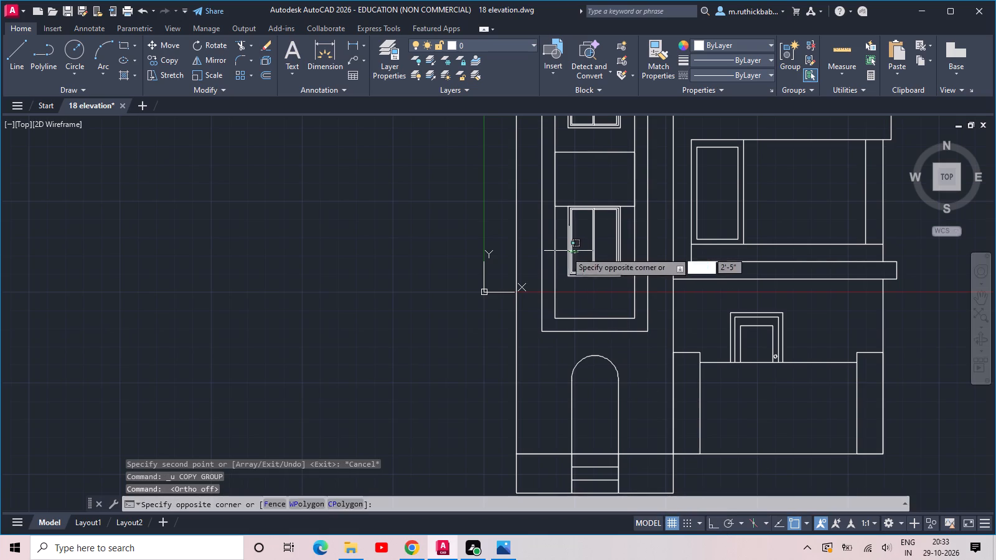
{"action": "left_click", "coordinate": [563, 254]}
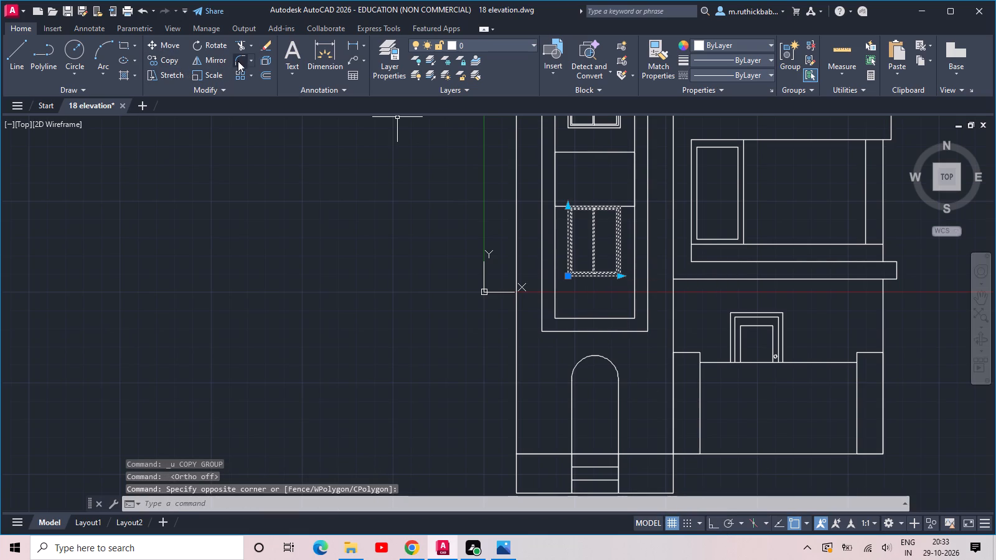
{"action": "left_click", "coordinate": [169, 61]}
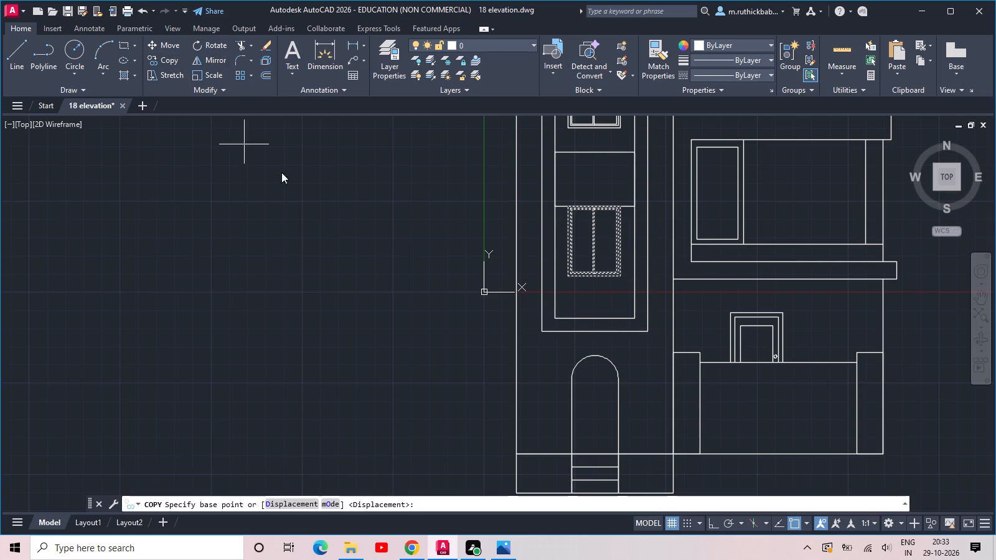
{"action": "left_click", "coordinate": [566, 278]}
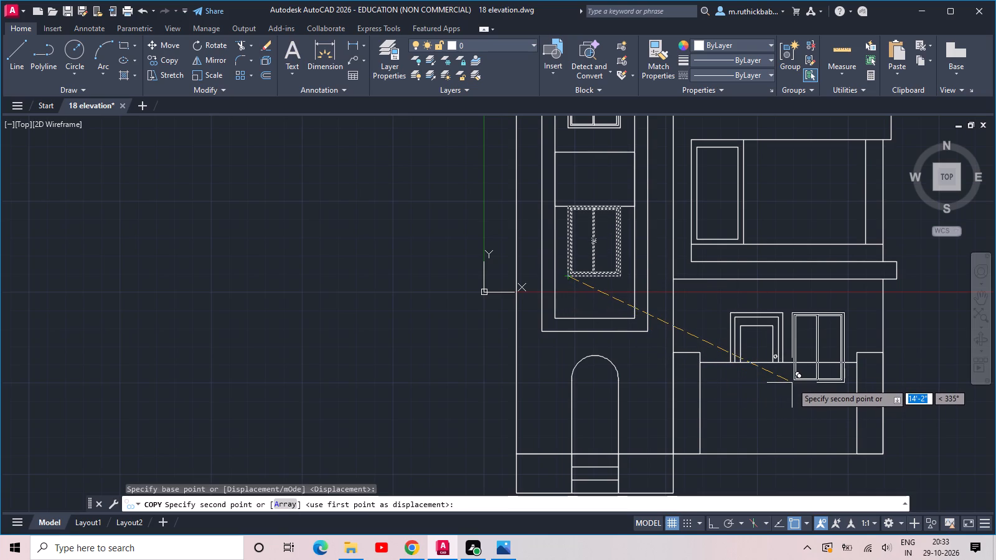
{"action": "left_click", "coordinate": [792, 383]}
{"action": "key", "text": "Escape"}
Explode the window copy beside the ground-floor door into separate objects.
{"action": "scroll", "coordinate": [819, 365], "scroll_direction": "up", "scroll_amount": 2}
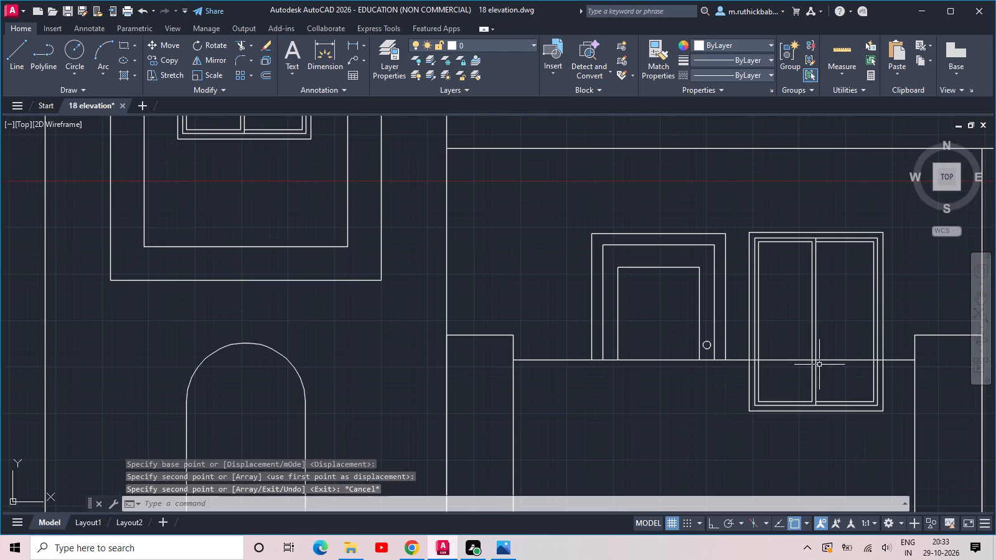
{"action": "left_click", "coordinate": [874, 411]}
{"action": "left_click", "coordinate": [846, 393]}
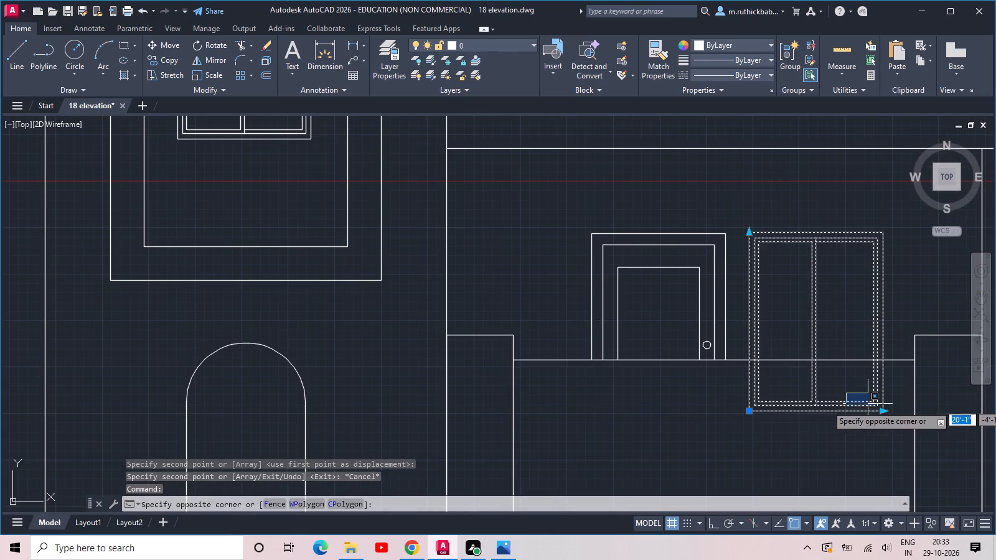
{"action": "left_click", "coordinate": [874, 409]}
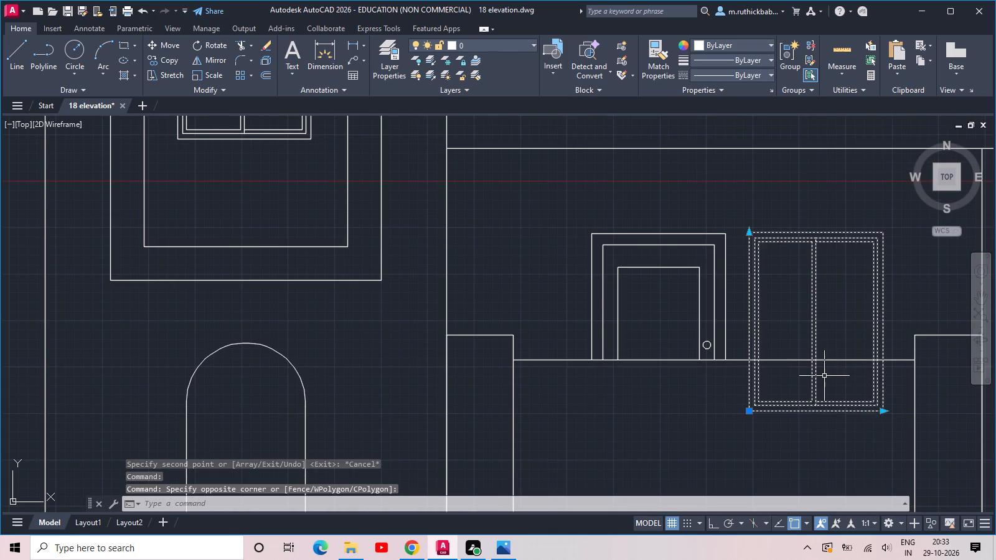
{"action": "type", "text": "x"}
{"action": "key", "text": "space"}
{"action": "left_click_drag", "start_coordinate": [895, 379], "coordinate": [881, 383]}
{"action": "key", "text": "Escape"}
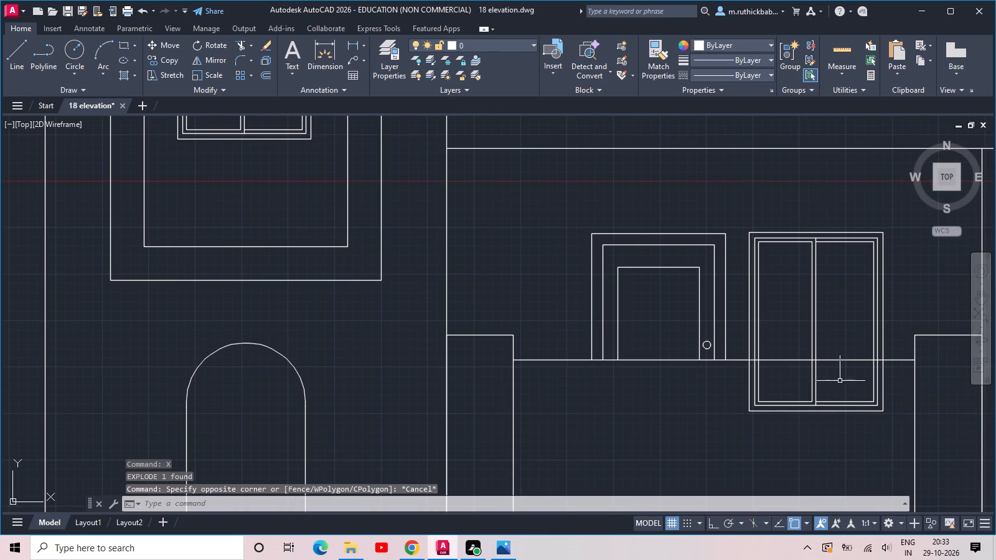
Trim away the ground-floor window's lines below the line between the pillars, including the leftover horizontal pieces.
{"action": "left_click", "coordinate": [237, 44]}
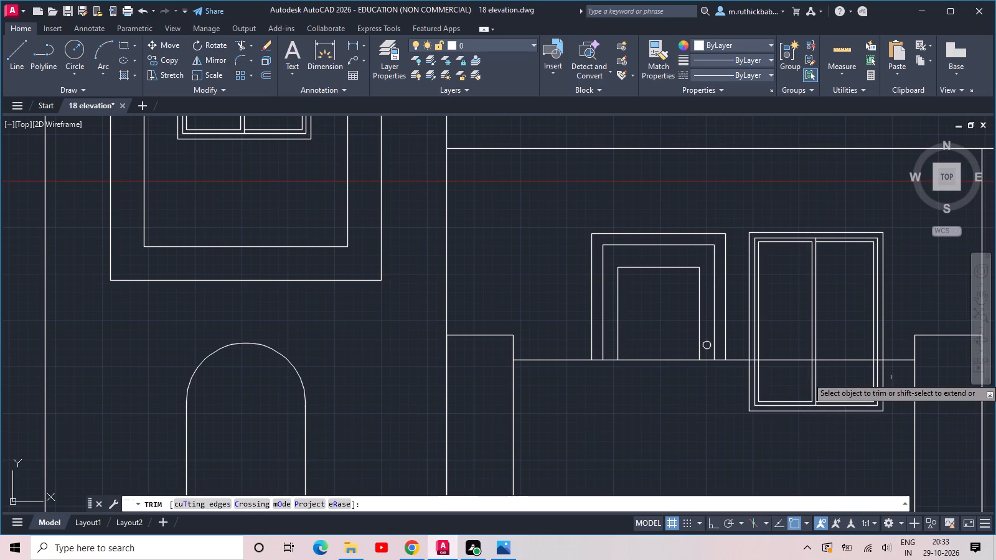
{"action": "left_click", "coordinate": [895, 371]}
{"action": "left_click", "coordinate": [712, 382]}
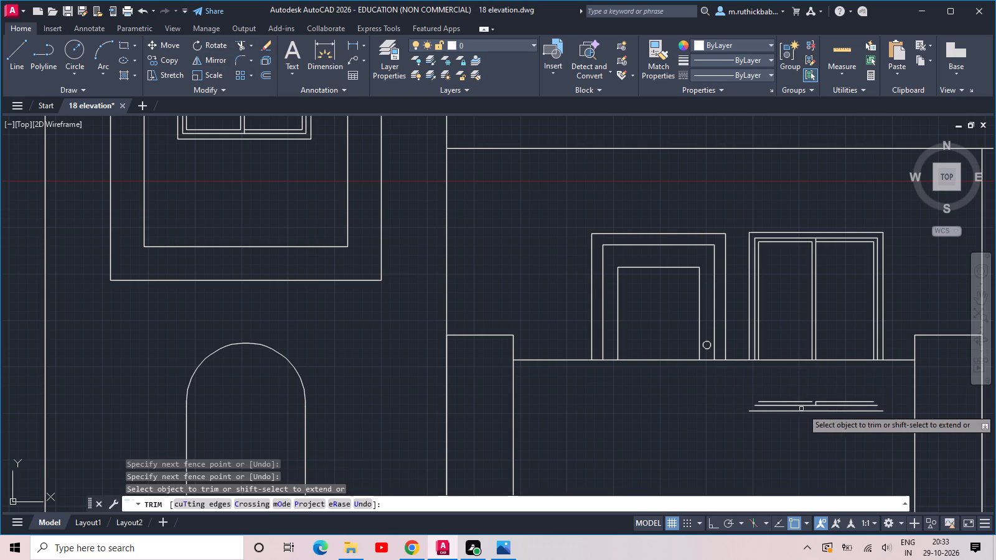
{"action": "left_click", "coordinate": [810, 393]}
{"action": "left_click", "coordinate": [809, 432]}
{"action": "left_click_drag", "start_coordinate": [844, 424], "coordinate": [843, 414]}
{"action": "left_click", "coordinate": [832, 390]}
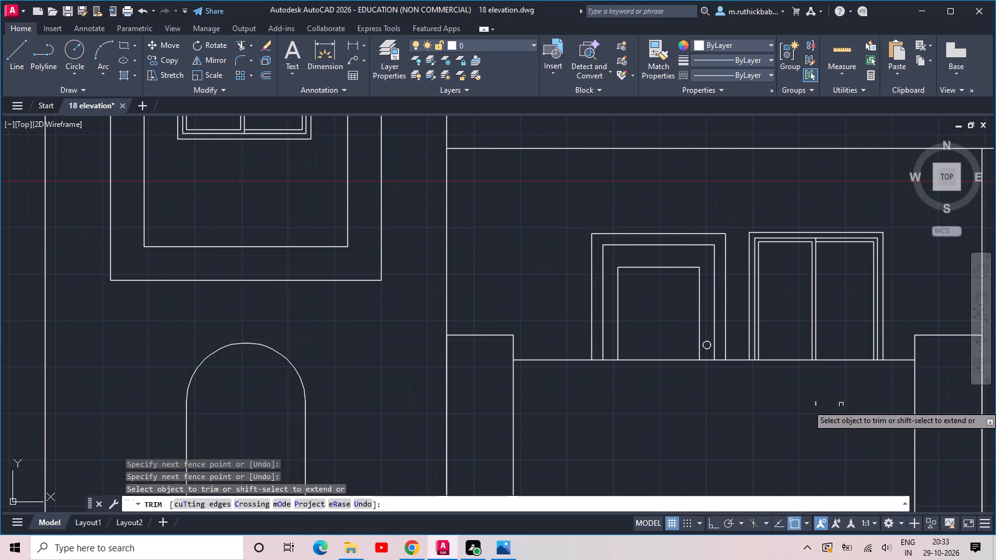
{"action": "left_click", "coordinate": [837, 406]}
{"action": "left_click", "coordinate": [806, 401]}
{"action": "scroll", "coordinate": [807, 401], "scroll_direction": "down", "scroll_amount": 1}
{"action": "middle_click_drag", "start_coordinate": [807, 401], "coordinate": [773, 403]}
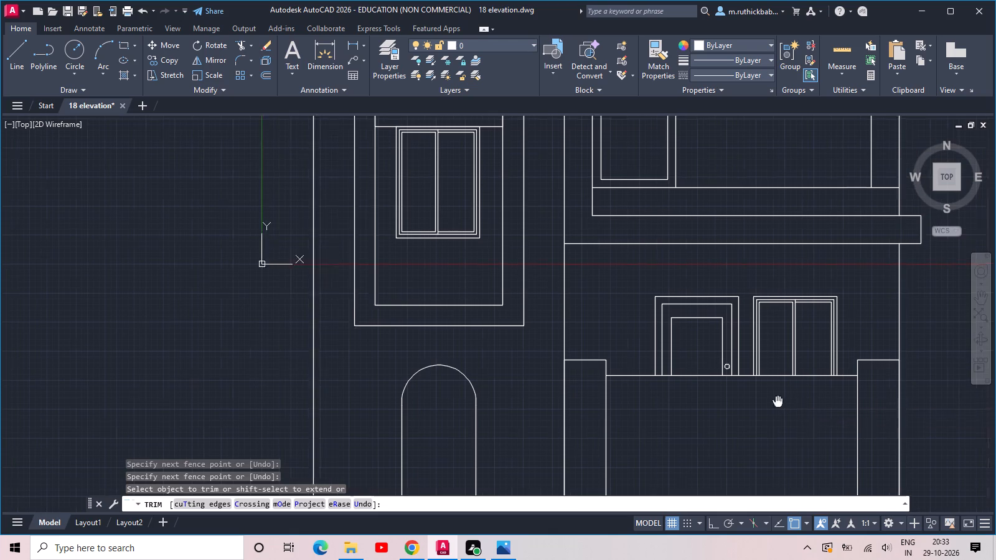
{"action": "middle_click_drag", "start_coordinate": [773, 403], "coordinate": [764, 403]}
{"action": "key", "text": "Escape"}
{"action": "key", "text": "Escape"}
Save the drawing.
{"action": "key", "text": "ctrl+s"}
{"action": "key", "text": "ctrl+s"}
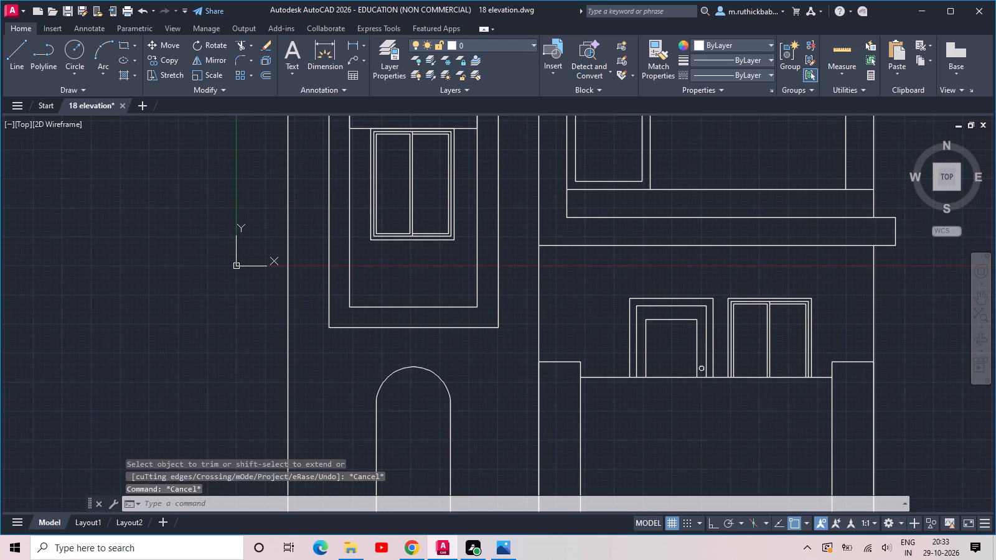
Copy the tall bay's lower window onto the projecting floor's wall, about 11'-10" away, with its bottom edge on the base line.
{"action": "scroll", "coordinate": [759, 403], "scroll_direction": "down", "scroll_amount": 1}
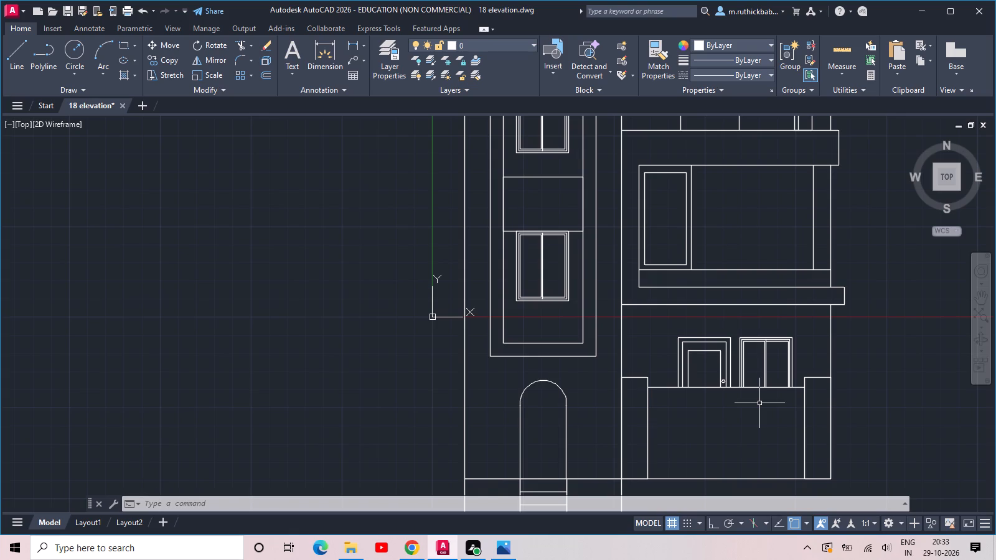
{"action": "left_click", "coordinate": [554, 287]}
{"action": "left_click", "coordinate": [512, 306]}
{"action": "left_click", "coordinate": [514, 300]}
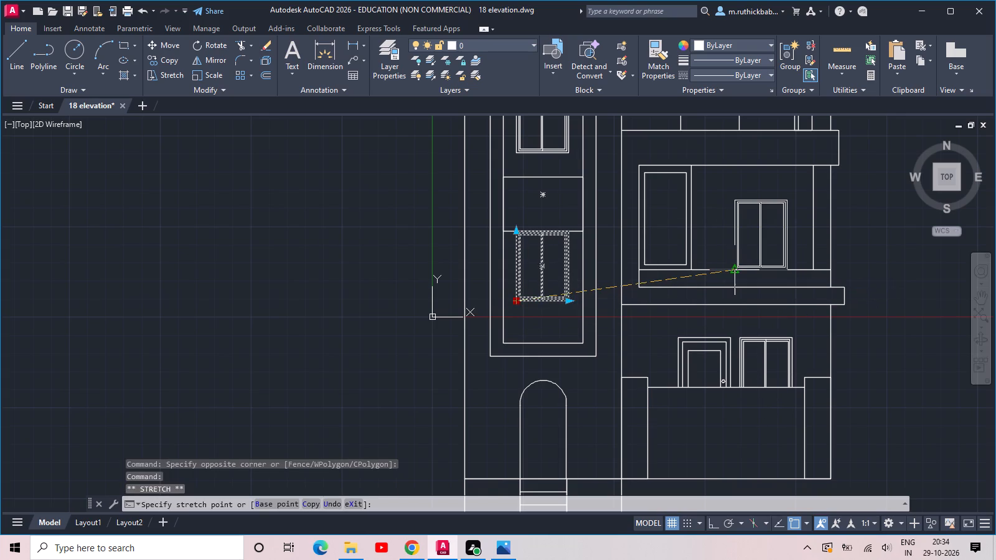
{"action": "key", "text": "Escape"}
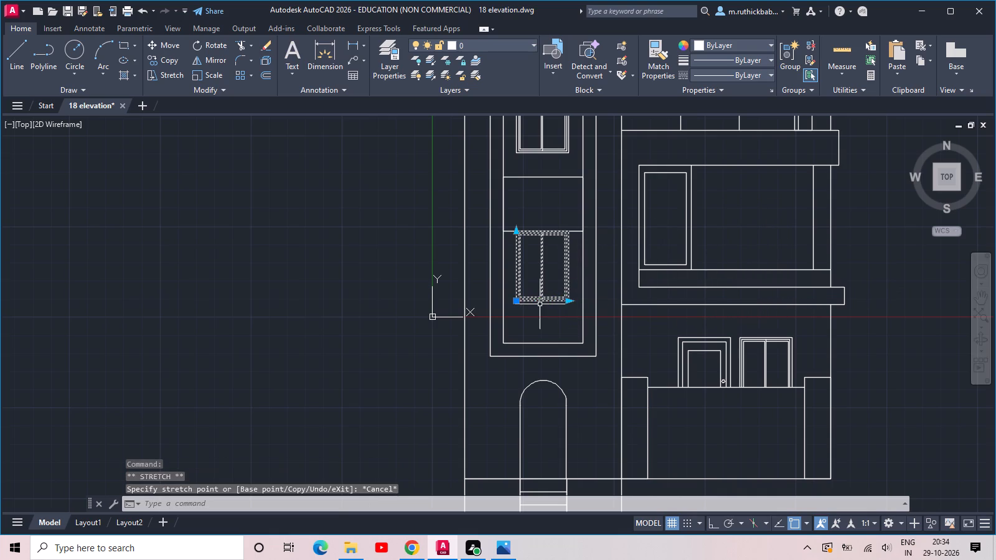
{"action": "key", "text": "c"}
{"action": "type", "text": "o"}
{"action": "key", "text": "space"}
{"action": "left_click", "coordinate": [516, 304]}
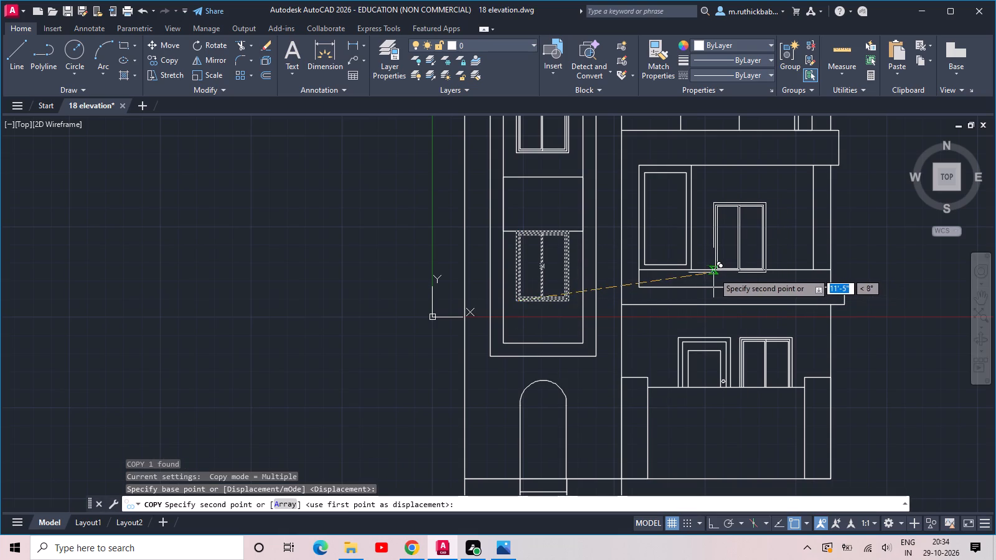
{"action": "scroll", "coordinate": [716, 273], "scroll_direction": "up", "scroll_amount": 1}
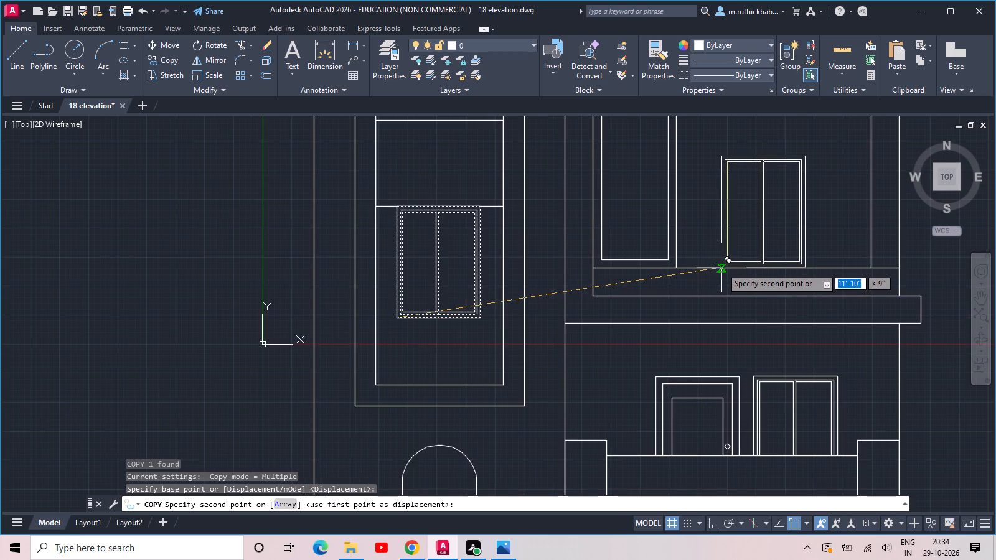
{"action": "left_click", "coordinate": [720, 269]}
{"action": "key", "text": "Escape"}
Enlarge the projecting floor's new window by stretching its top upward and its right side towards the wall's right-hand vertical line.
{"action": "middle_click_drag", "start_coordinate": [748, 238], "coordinate": [642, 296]}
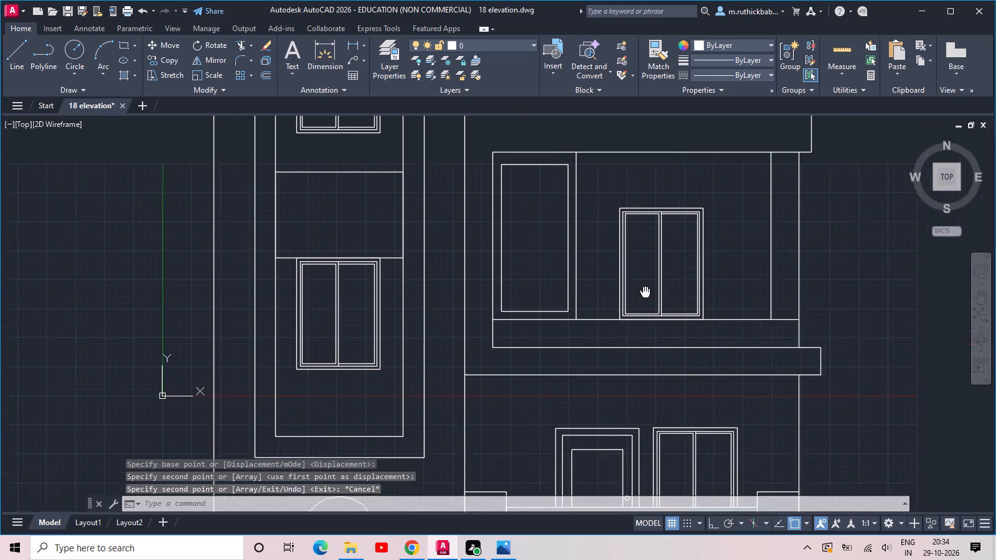
{"action": "middle_click_drag", "start_coordinate": [642, 296], "coordinate": [640, 302]}
{"action": "left_click", "coordinate": [687, 251]}
{"action": "left_click", "coordinate": [648, 227]}
{"action": "left_click", "coordinate": [613, 221]}
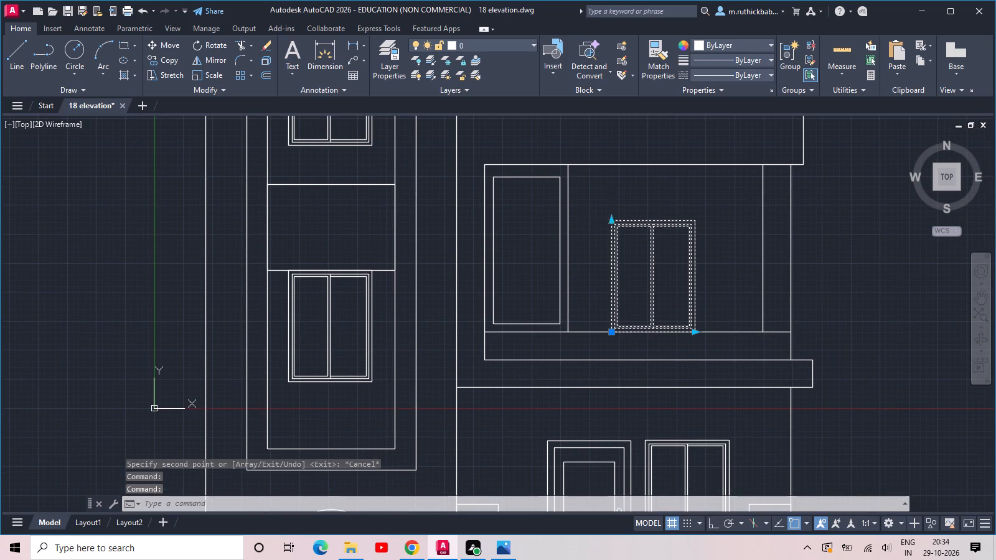
{"action": "left_click", "coordinate": [608, 198]}
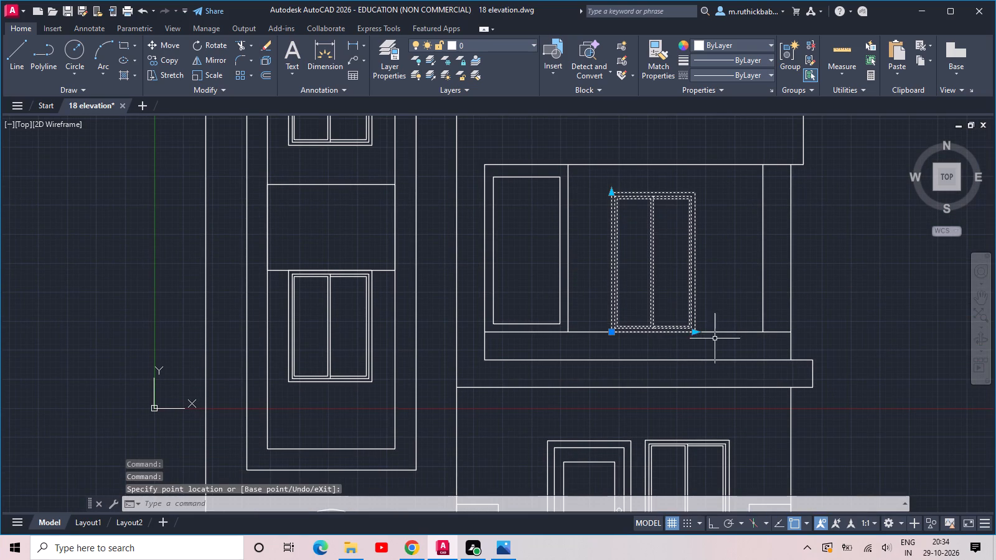
{"action": "left_click", "coordinate": [698, 330]}
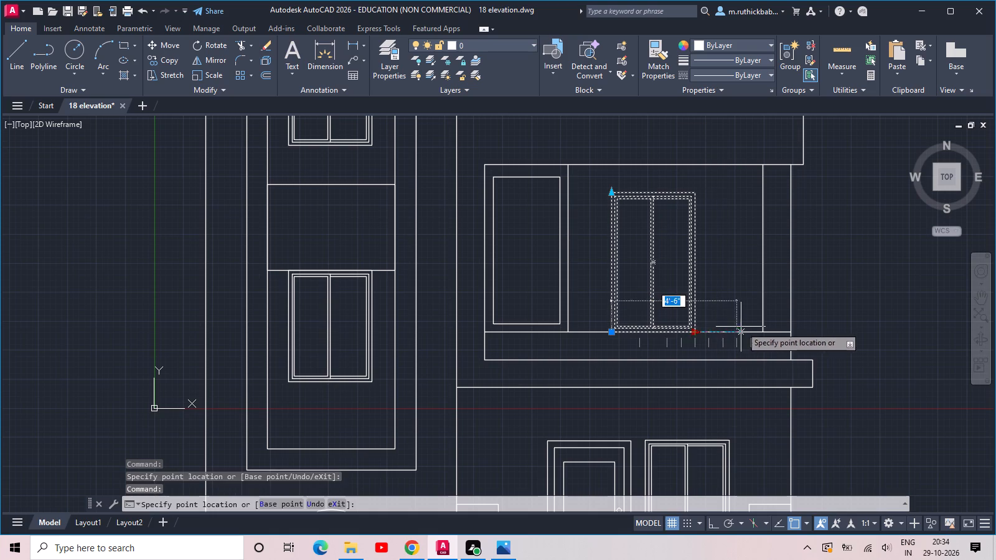
{"action": "left_click", "coordinate": [746, 327]}
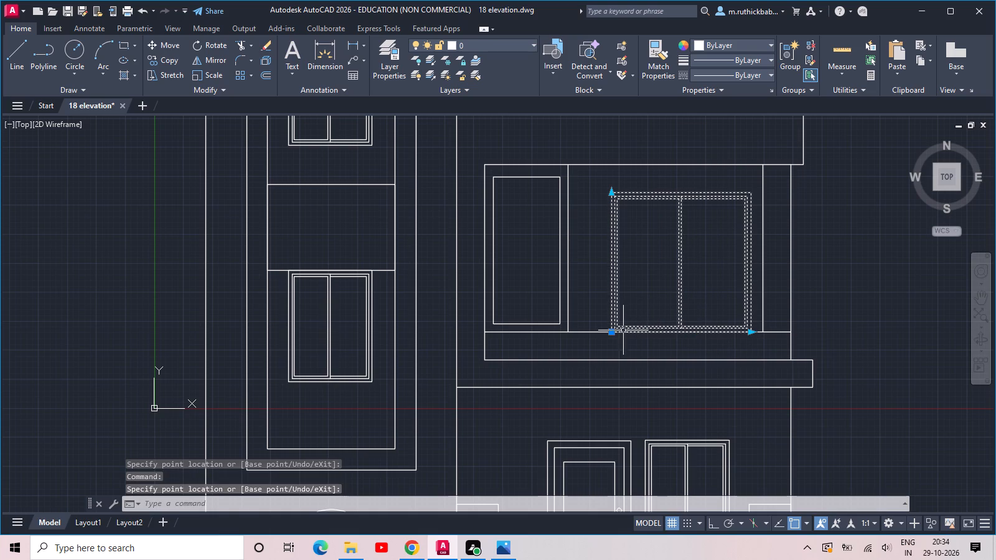
Move the enlarged window slightly left along the base line of the projecting floor's wall.
{"action": "left_click", "coordinate": [614, 333]}
{"action": "left_click", "coordinate": [603, 334]}
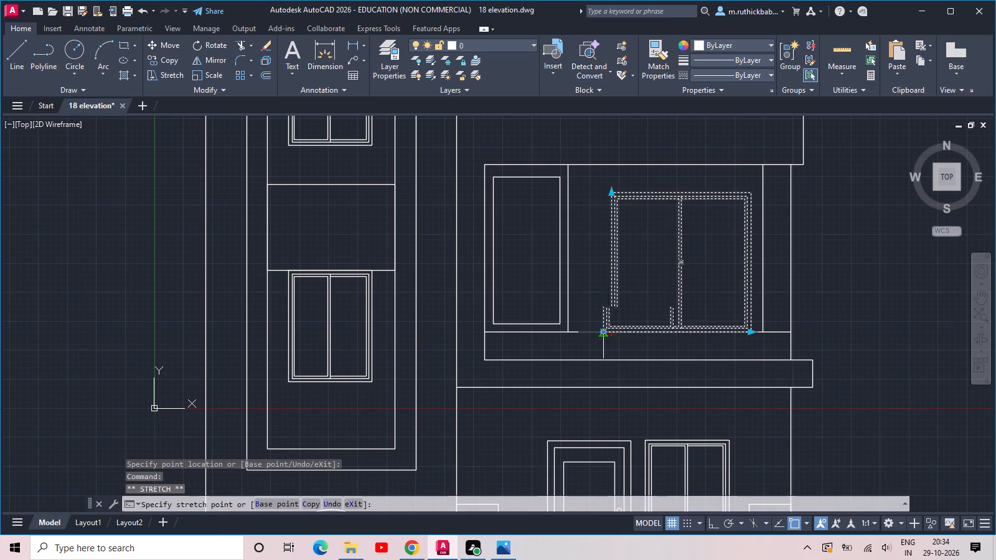
{"action": "key", "text": "Escape"}
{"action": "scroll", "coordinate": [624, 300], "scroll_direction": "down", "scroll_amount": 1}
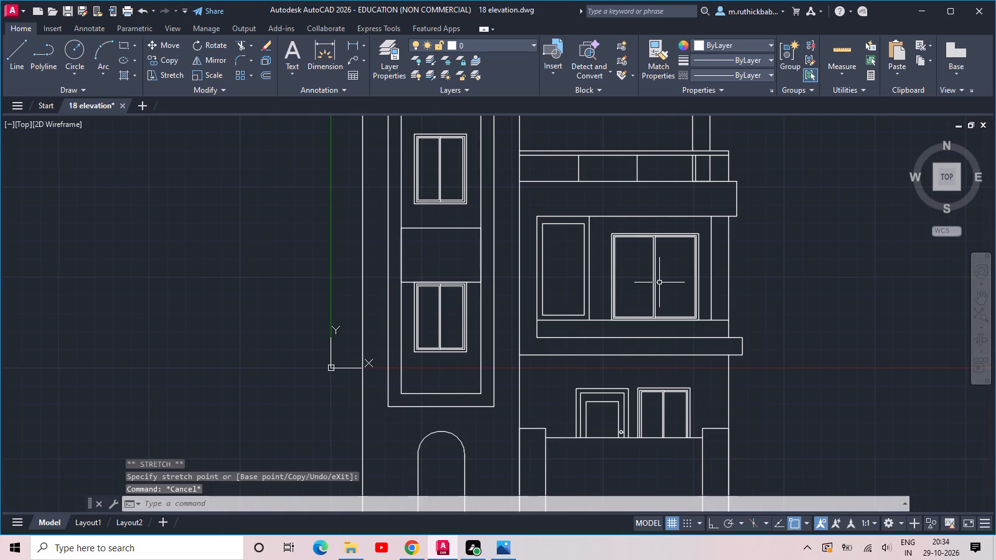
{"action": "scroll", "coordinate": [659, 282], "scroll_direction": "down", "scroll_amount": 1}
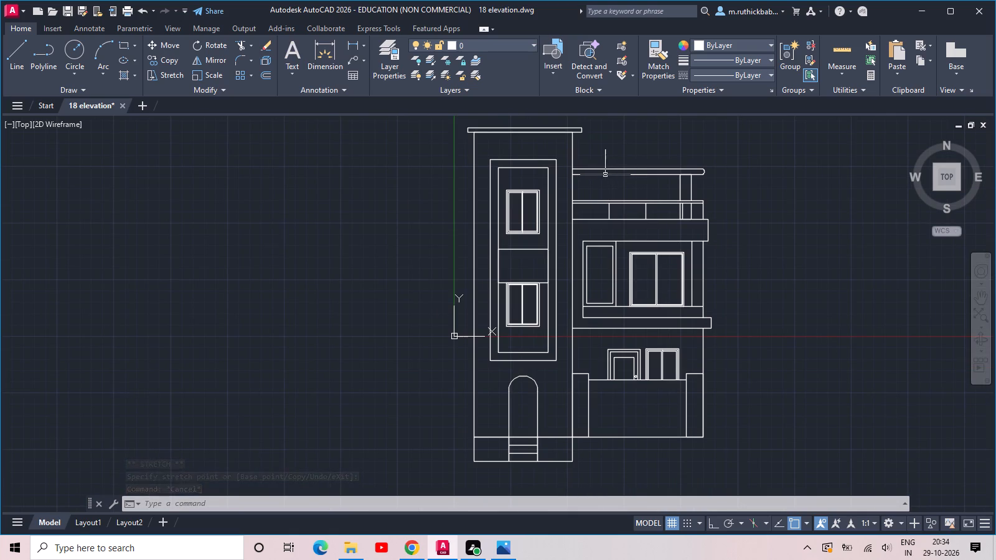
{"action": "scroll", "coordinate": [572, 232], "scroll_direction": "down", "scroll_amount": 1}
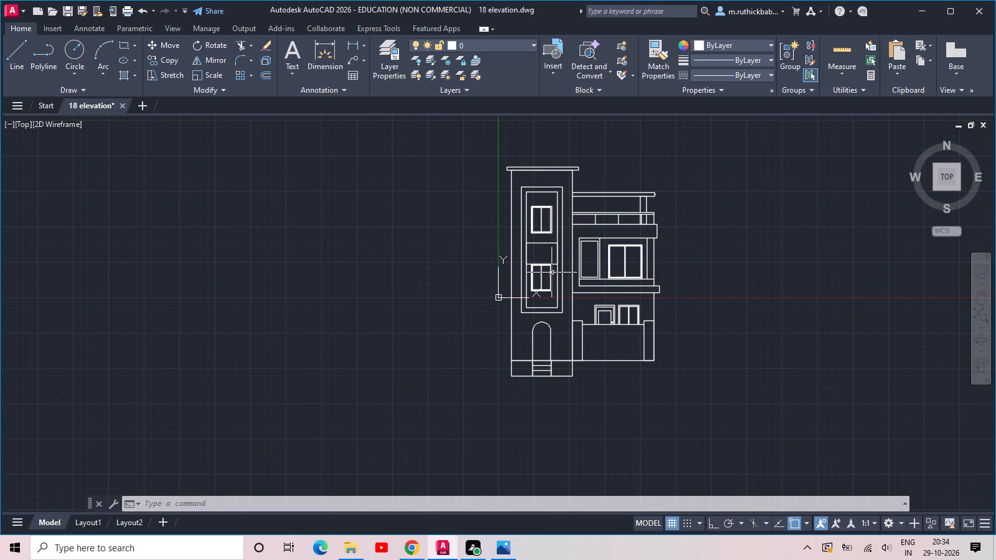
Draw a small upright rectangle on the tall bay's wall, between its left edge and the arched doorway.
{"action": "scroll", "coordinate": [548, 368], "scroll_direction": "up", "scroll_amount": 1}
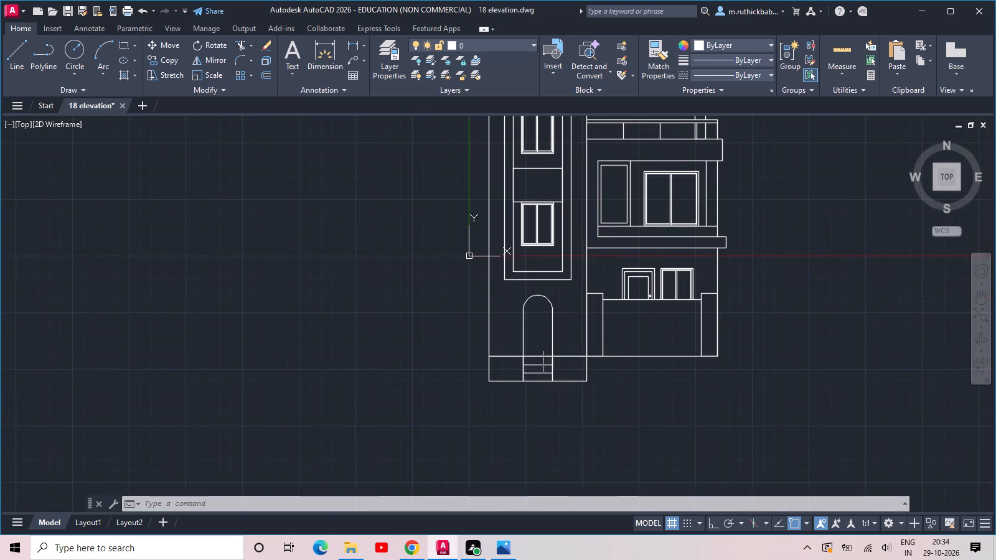
{"action": "scroll", "coordinate": [553, 309], "scroll_direction": "up", "scroll_amount": 1}
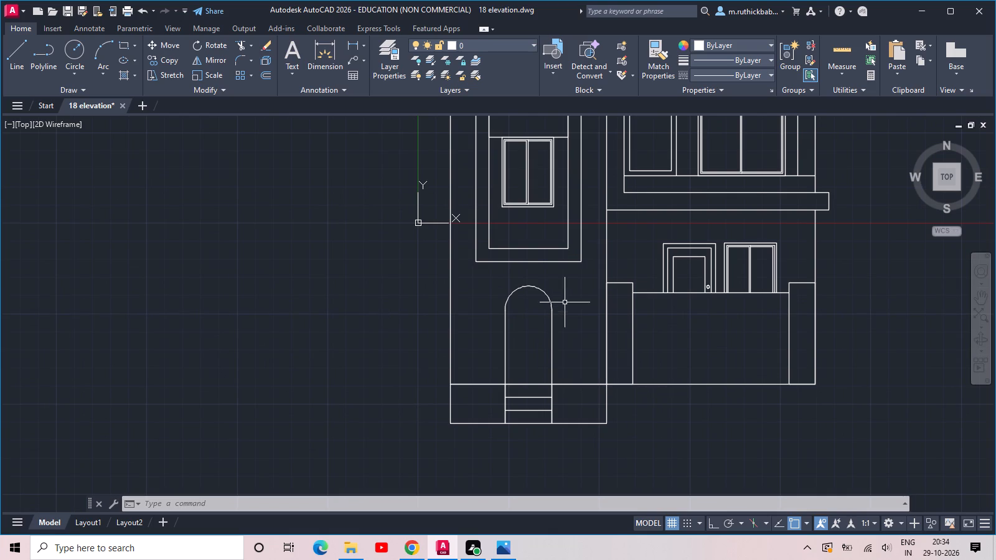
{"action": "scroll", "coordinate": [505, 326], "scroll_direction": "up", "scroll_amount": 1}
{"action": "type", "text": "rec"}
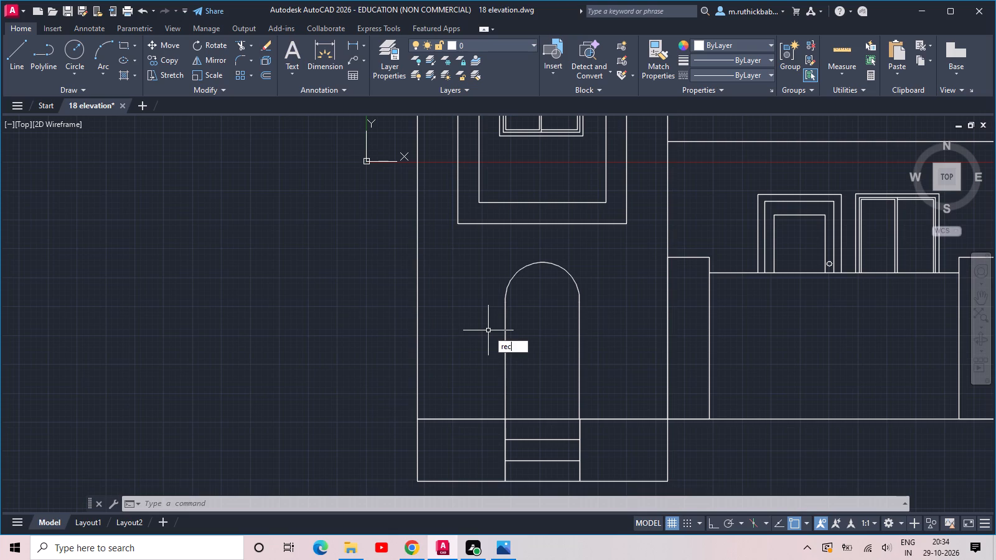
{"action": "key", "text": "space"}
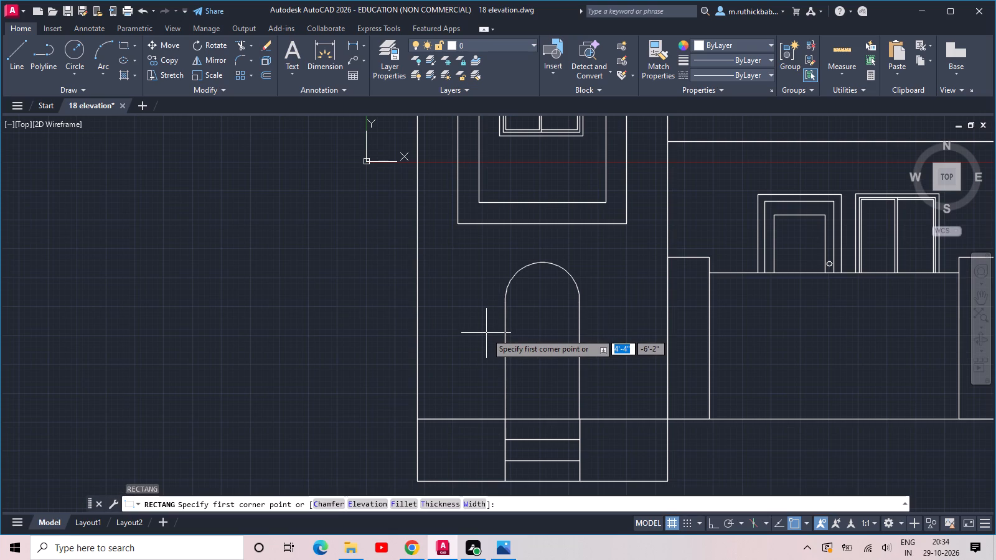
{"action": "scroll", "coordinate": [486, 333], "scroll_direction": "up", "scroll_amount": 1}
{"action": "left_click", "coordinate": [436, 317]}
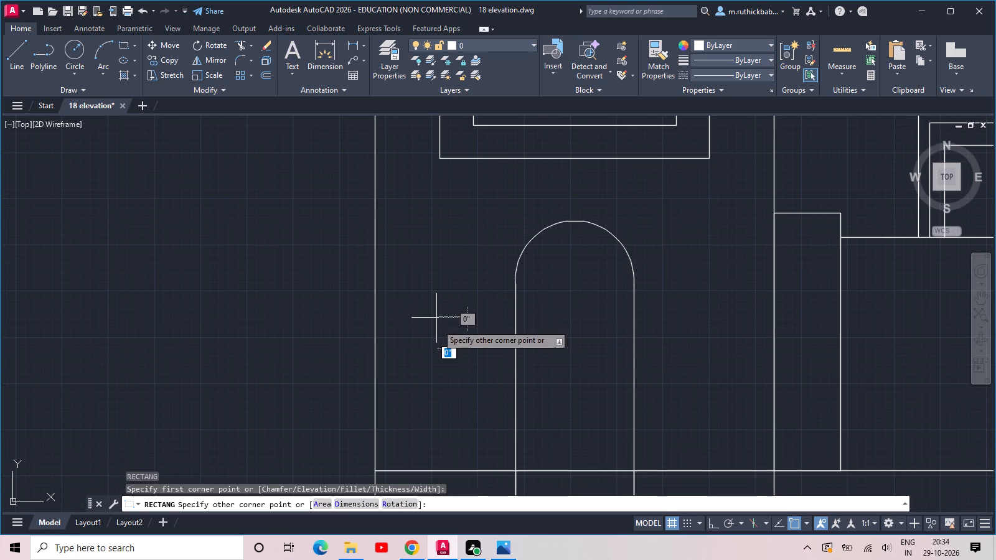
{"action": "left_click", "coordinate": [449, 353]}
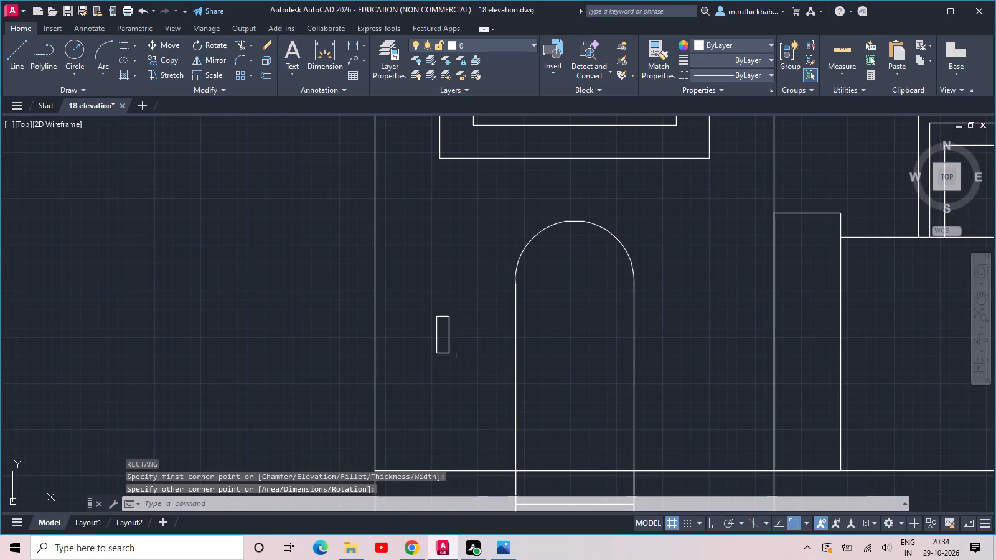
Copy the small rectangle horizontally with Ortho on to the doorway's other side, onto both ground-floor pillars, and onto the wall between them about 13'-3" away.
{"action": "left_click", "coordinate": [453, 362]}
{"action": "left_click", "coordinate": [423, 308]}
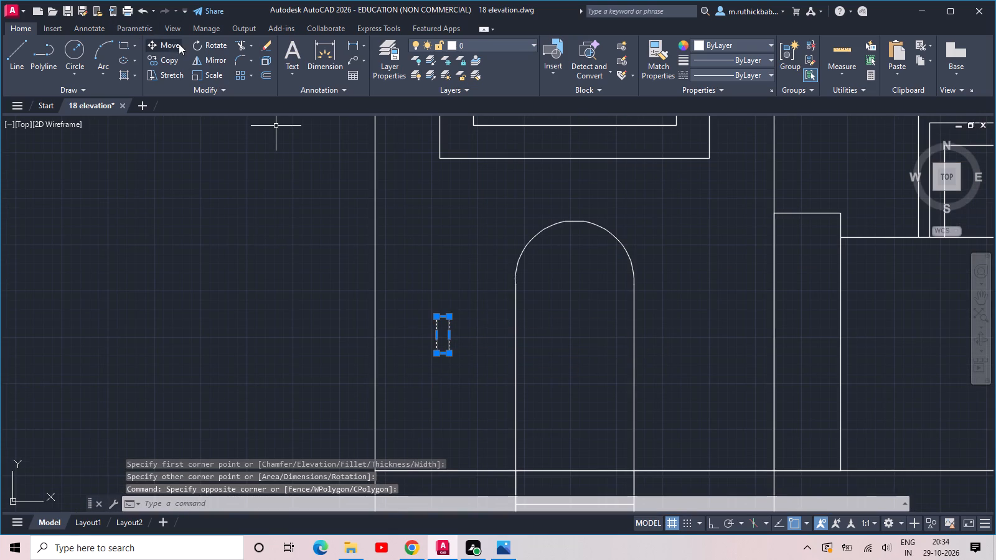
{"action": "left_click", "coordinate": [162, 60]}
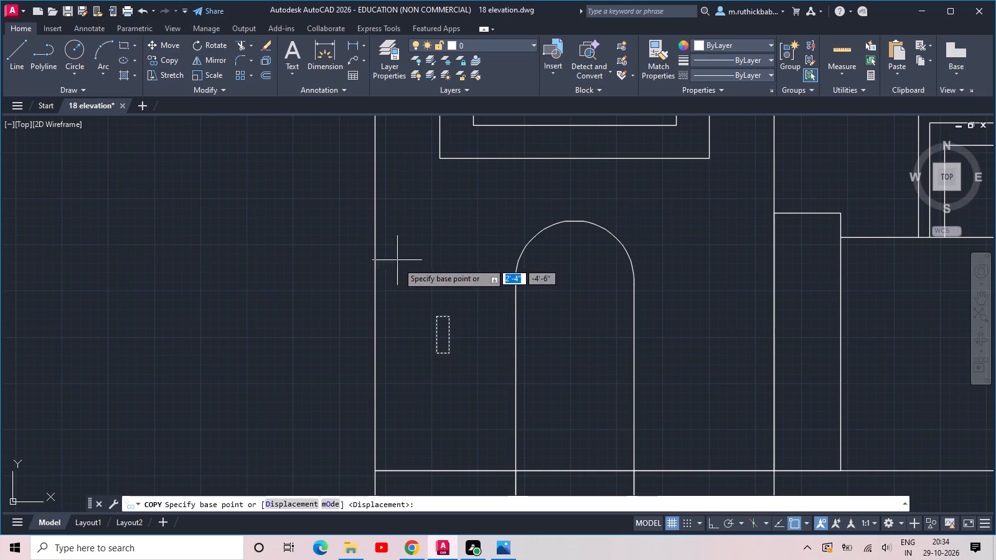
{"action": "left_click", "coordinate": [436, 353]}
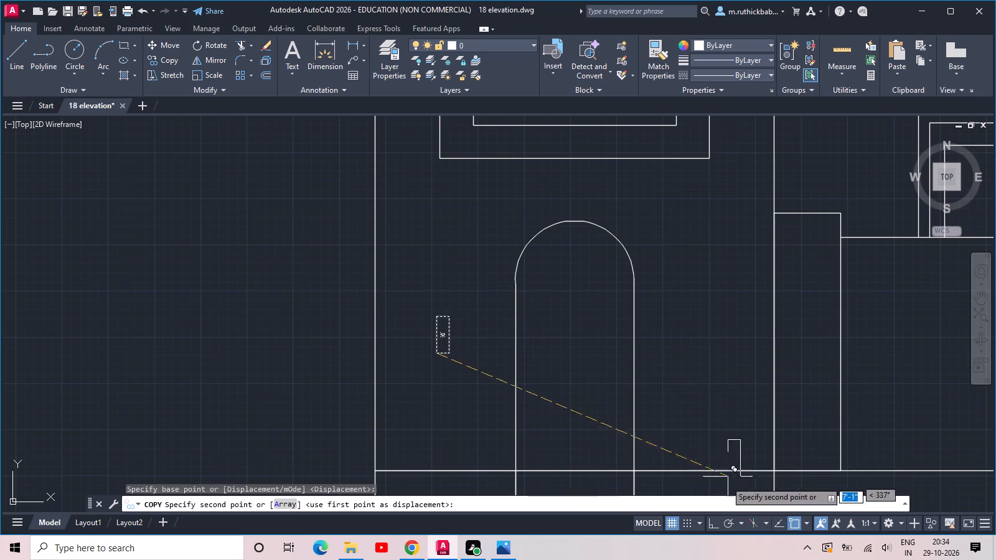
{"action": "left_click", "coordinate": [705, 519]}
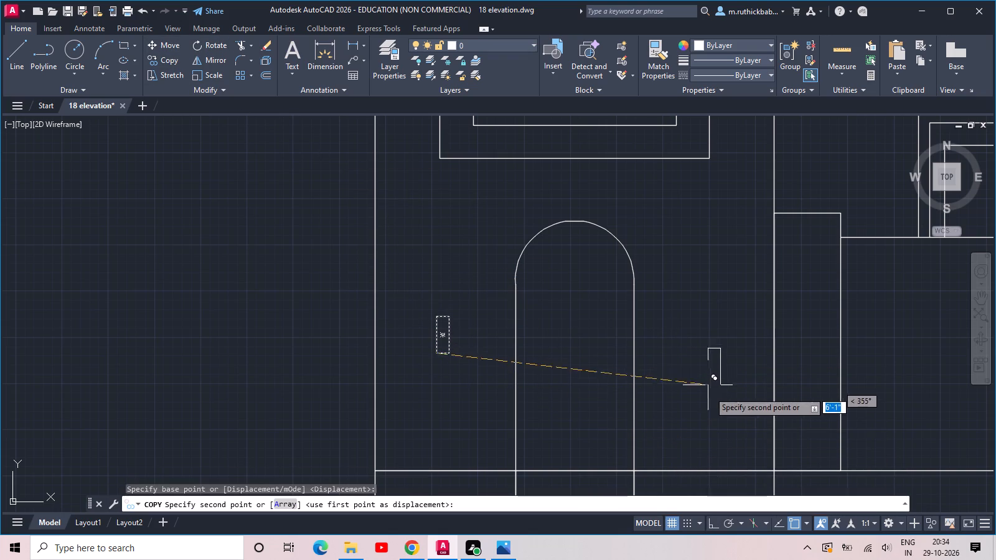
{"action": "left_click", "coordinate": [712, 523]}
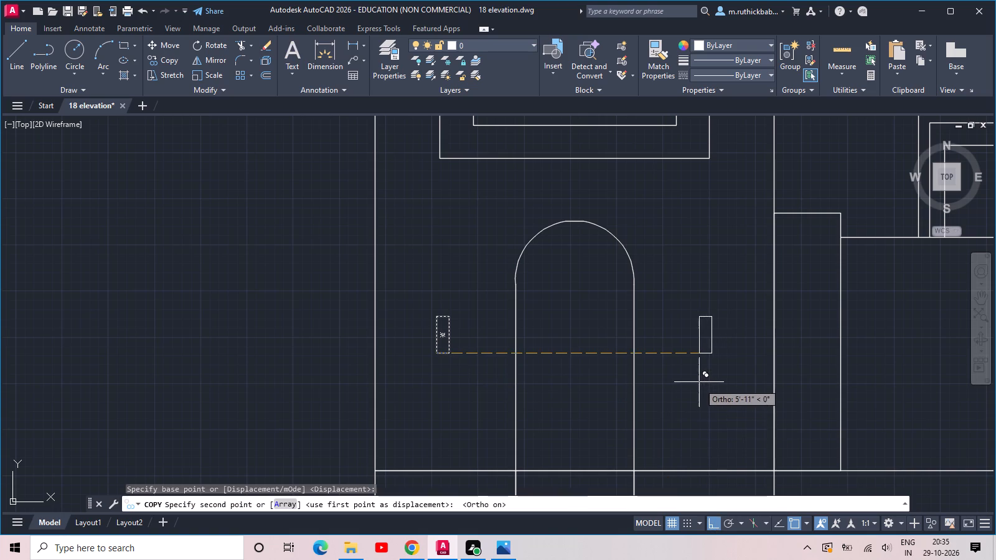
{"action": "left_click", "coordinate": [695, 368]}
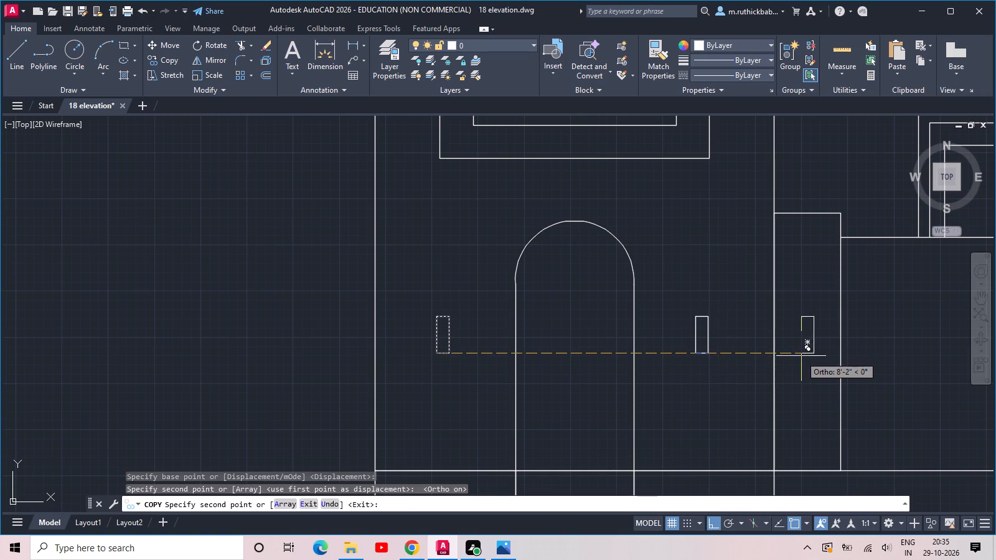
{"action": "left_click", "coordinate": [801, 356]}
{"action": "scroll", "coordinate": [845, 352], "scroll_direction": "down", "scroll_amount": 2}
{"action": "middle_click_drag", "start_coordinate": [847, 349], "coordinate": [509, 320]}
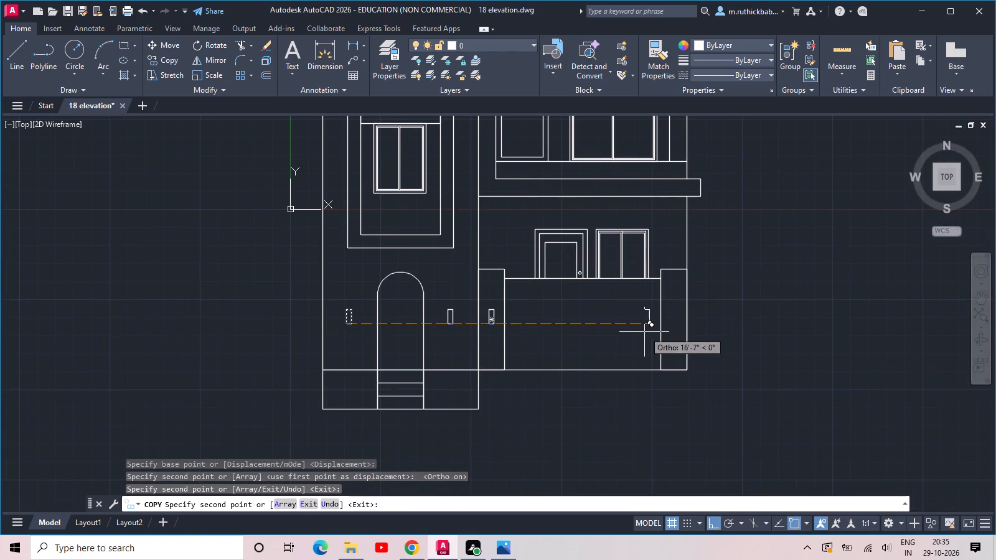
{"action": "scroll", "coordinate": [670, 332], "scroll_direction": "up", "scroll_amount": 2}
{"action": "left_click", "coordinate": [680, 314]}
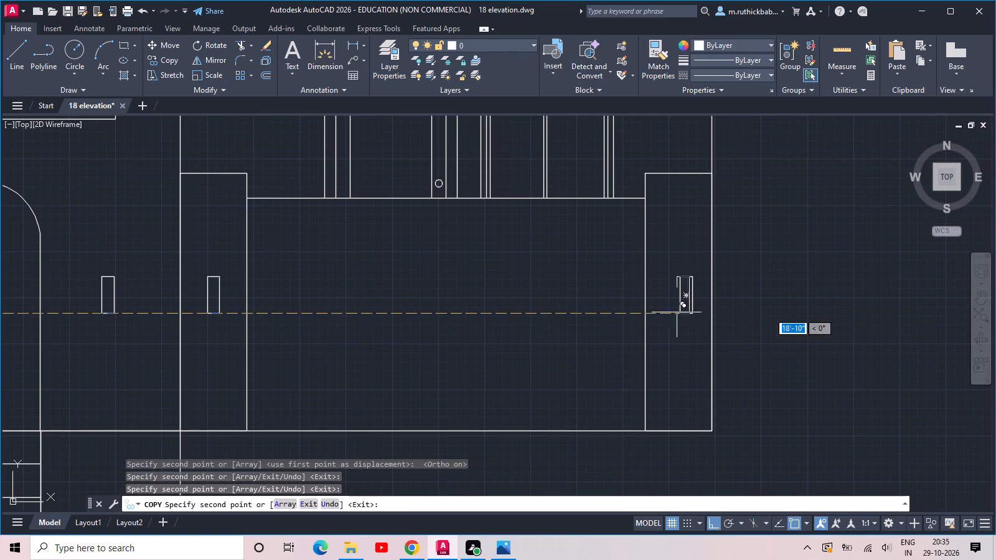
{"action": "left_click", "coordinate": [431, 300]}
{"action": "scroll", "coordinate": [380, 292], "scroll_direction": "down", "scroll_amount": 2}
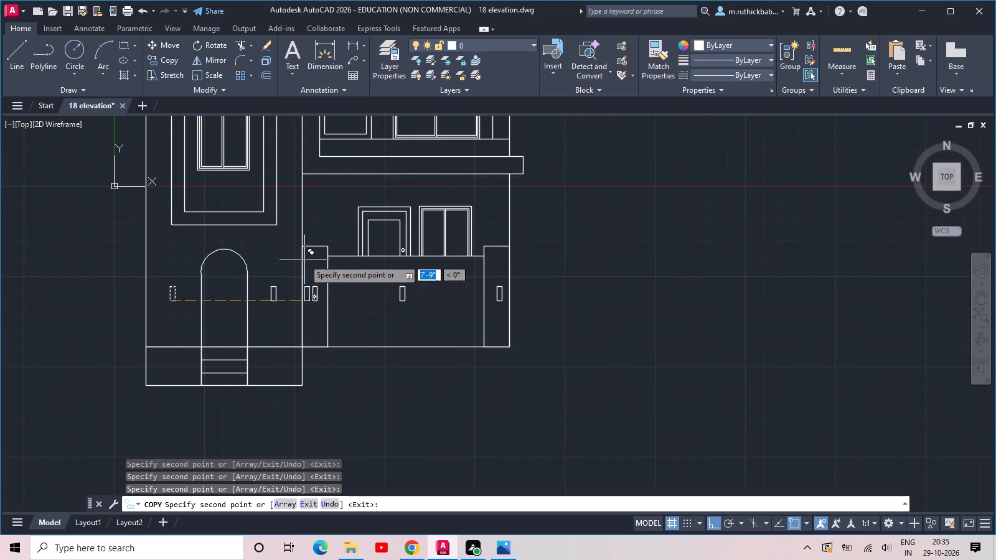
{"action": "middle_click_drag", "start_coordinate": [242, 227], "coordinate": [380, 380]}
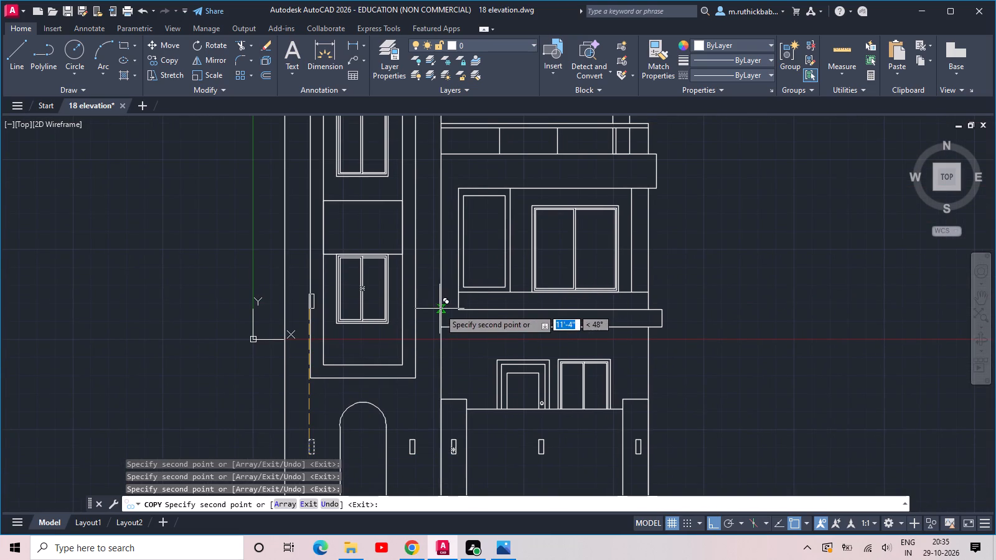
{"action": "key", "text": "Escape"}
Lengthen the small rectangle on the wall between the pillars by stretching its top edge upward and its bottom edge downward.
{"action": "middle_click_drag", "start_coordinate": [518, 398], "coordinate": [535, 294]}
{"action": "scroll", "coordinate": [542, 349], "scroll_direction": "up", "scroll_amount": 4}
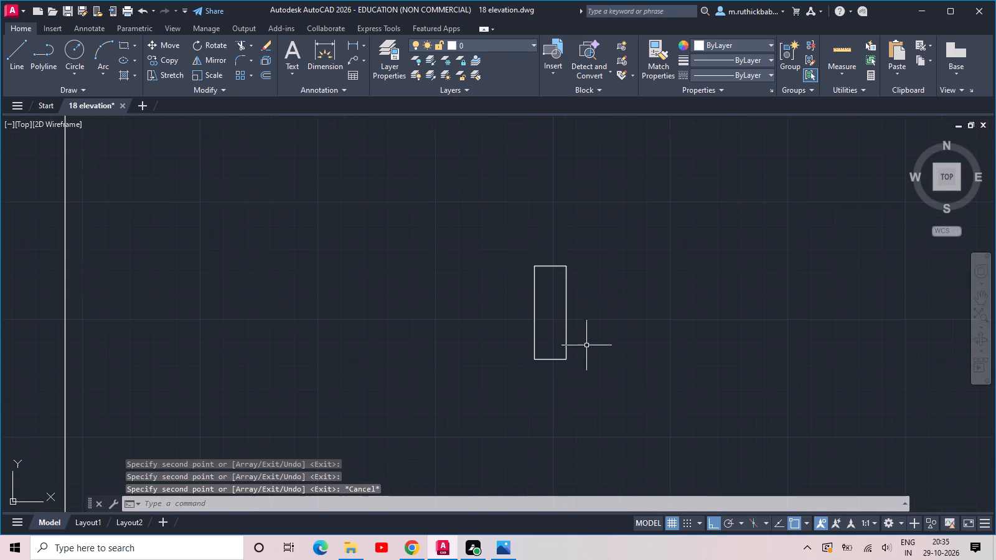
{"action": "left_click_drag", "start_coordinate": [558, 291], "coordinate": [560, 281]}
{"action": "left_click", "coordinate": [556, 259]}
{"action": "left_click", "coordinate": [548, 269]}
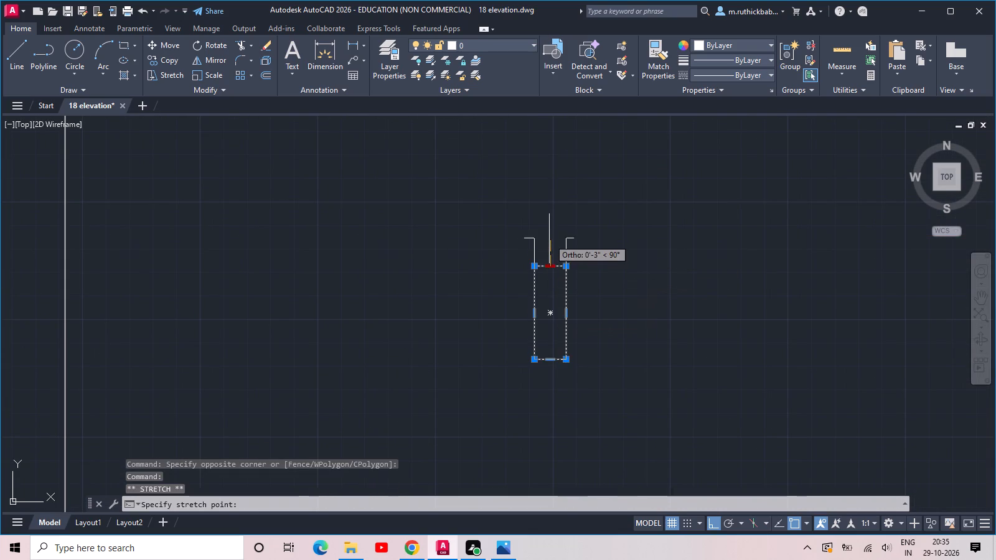
{"action": "left_click", "coordinate": [548, 230]}
{"action": "left_click", "coordinate": [551, 360]}
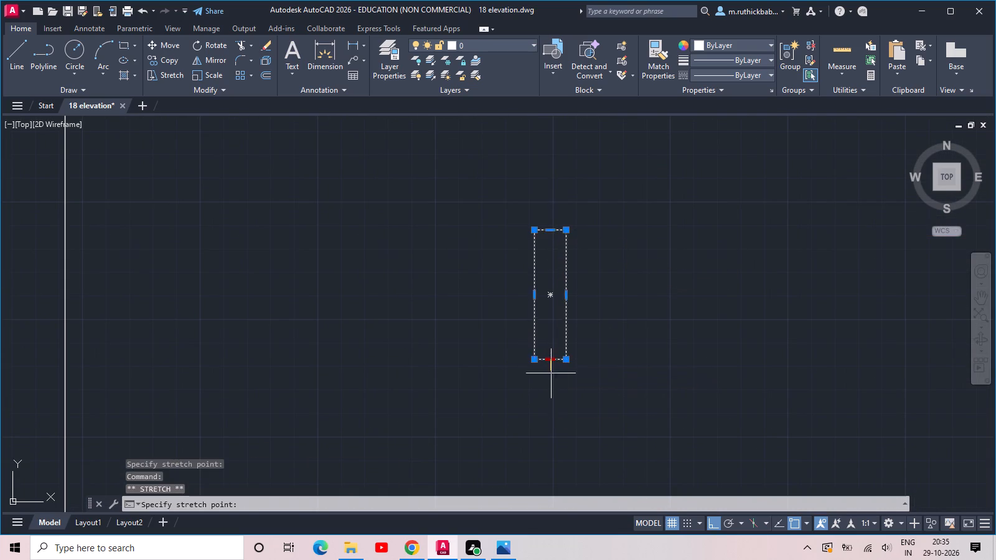
{"action": "left_click", "coordinate": [547, 406]}
{"action": "scroll", "coordinate": [558, 348], "scroll_direction": "down", "scroll_amount": 2}
{"action": "key", "text": "Escape"}
Hatch the wall between the ground-floor pillars with the user-defined line pattern at a spacing of 12.
{"action": "scroll", "coordinate": [585, 317], "scroll_direction": "down", "scroll_amount": 1}
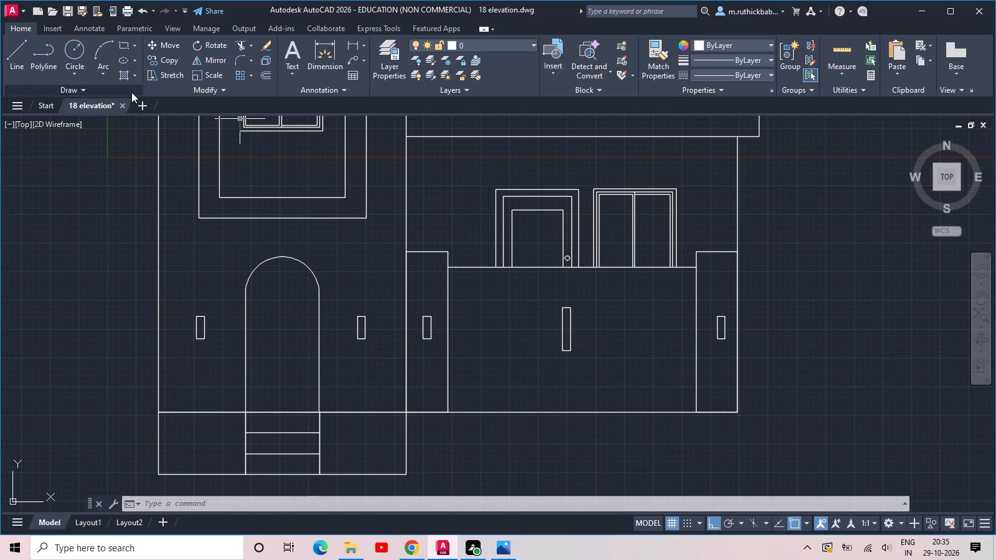
{"action": "left_click", "coordinate": [123, 70]}
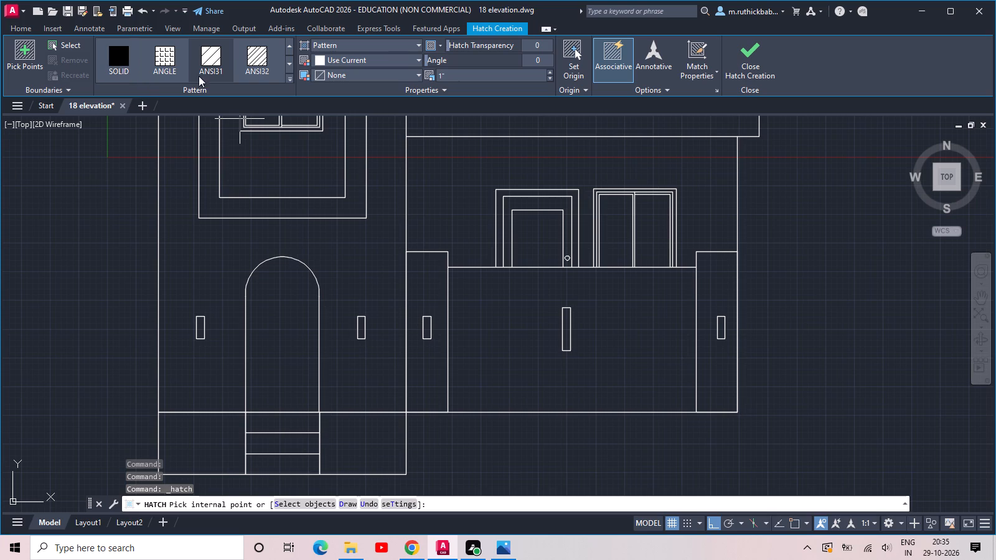
{"action": "scroll", "coordinate": [199, 73], "scroll_direction": "down", "scroll_amount": 15}
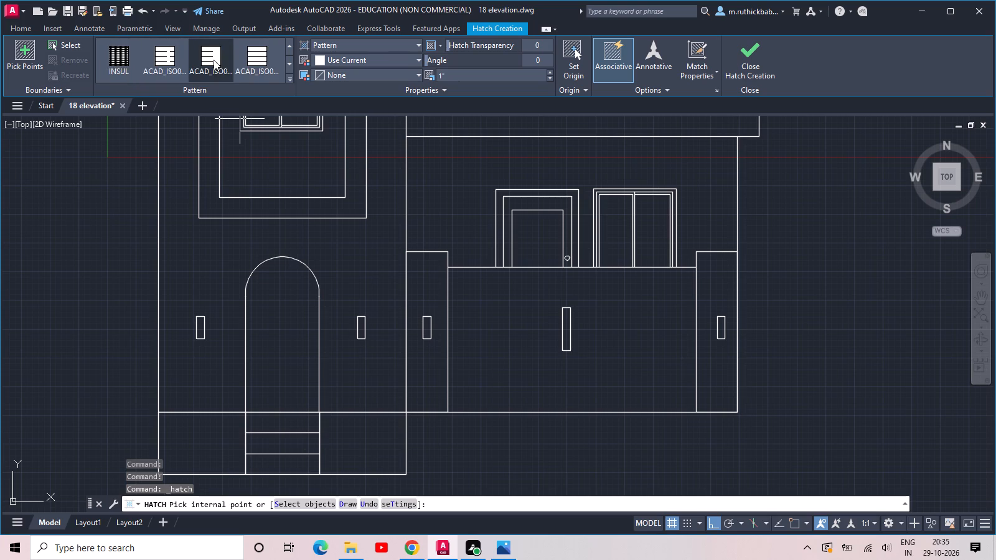
{"action": "scroll", "coordinate": [214, 60], "scroll_direction": "down", "scroll_amount": 13}
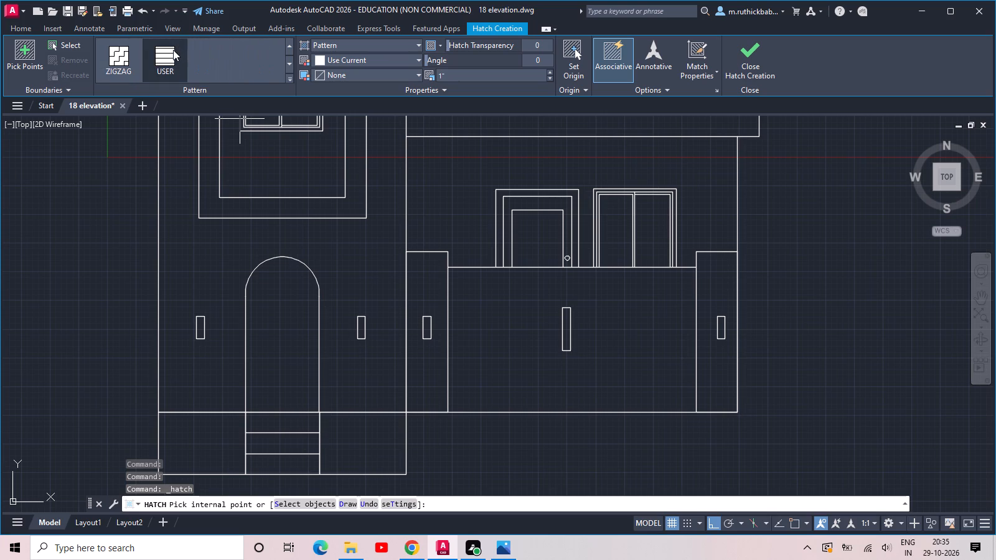
{"action": "left_click", "coordinate": [159, 57]}
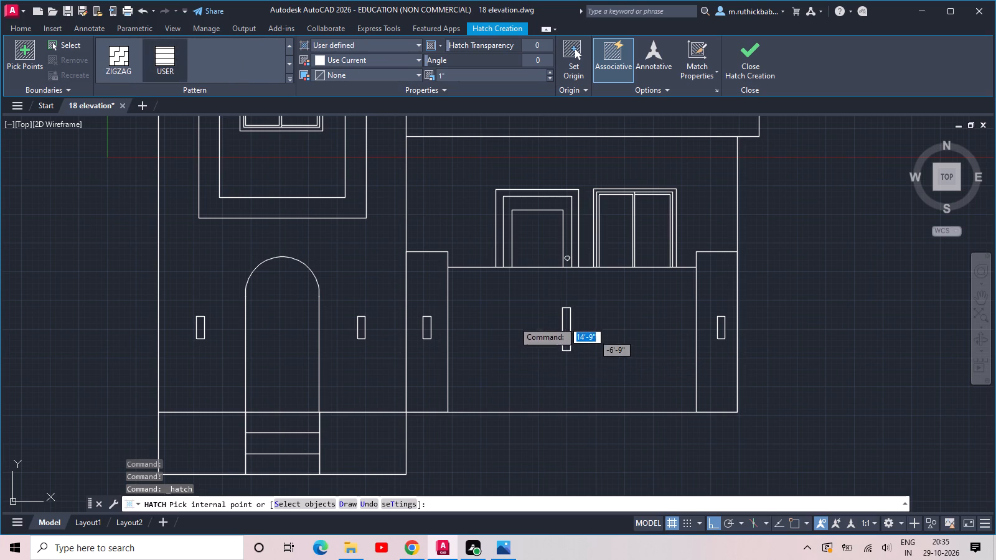
{"action": "double_click", "coordinate": [451, 74]}
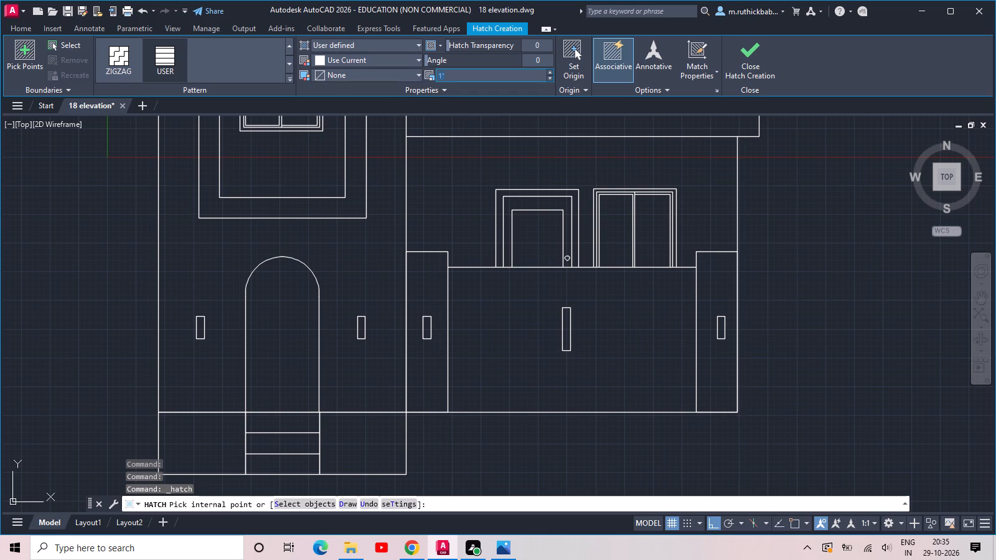
{"action": "key", "text": "1"}
{"action": "key", "text": "2"}
{"action": "key", "text": "space"}
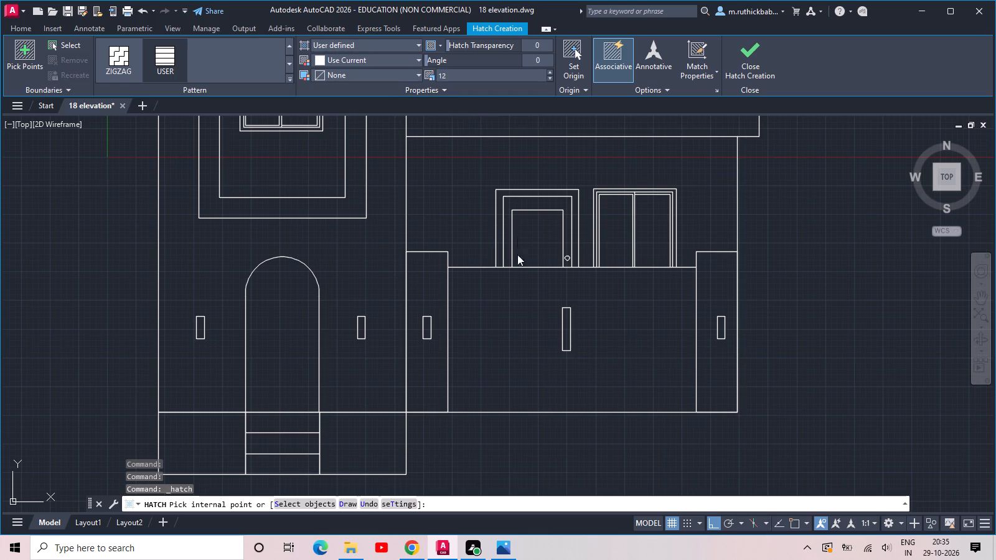
{"action": "left_click", "coordinate": [519, 312]}
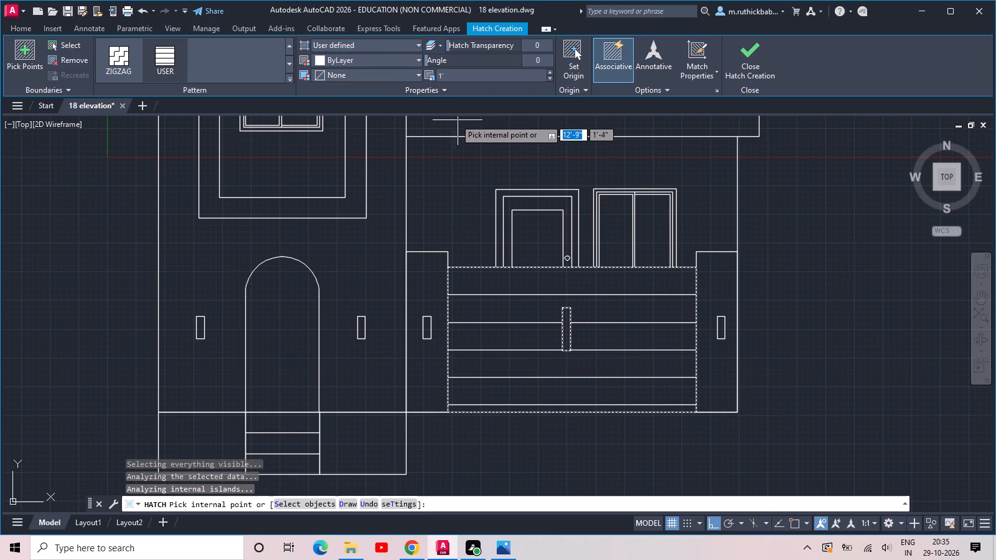
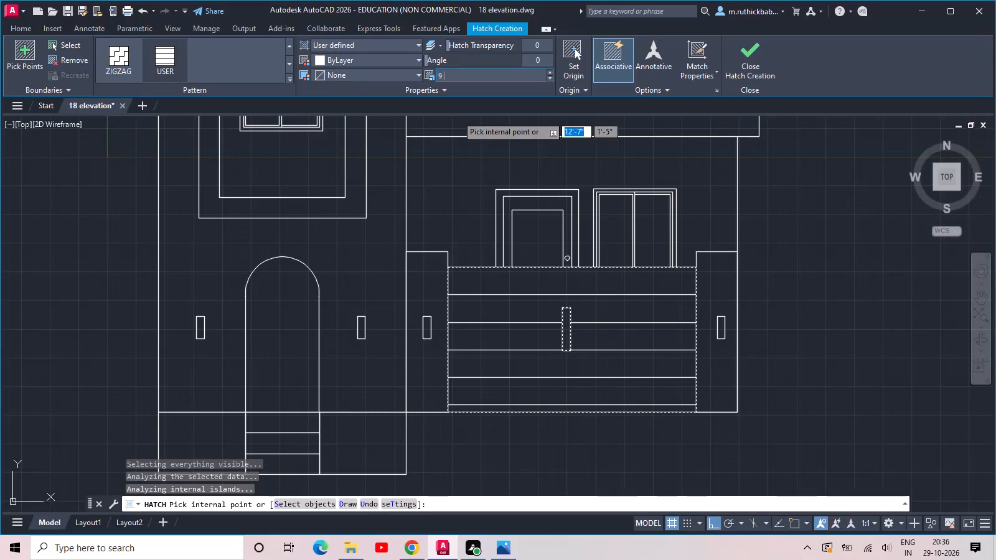
Set the line spacing of the hatch between the ground-floor pillars to 5" and finish the hatch.
{"action": "key", "text": "Return"}
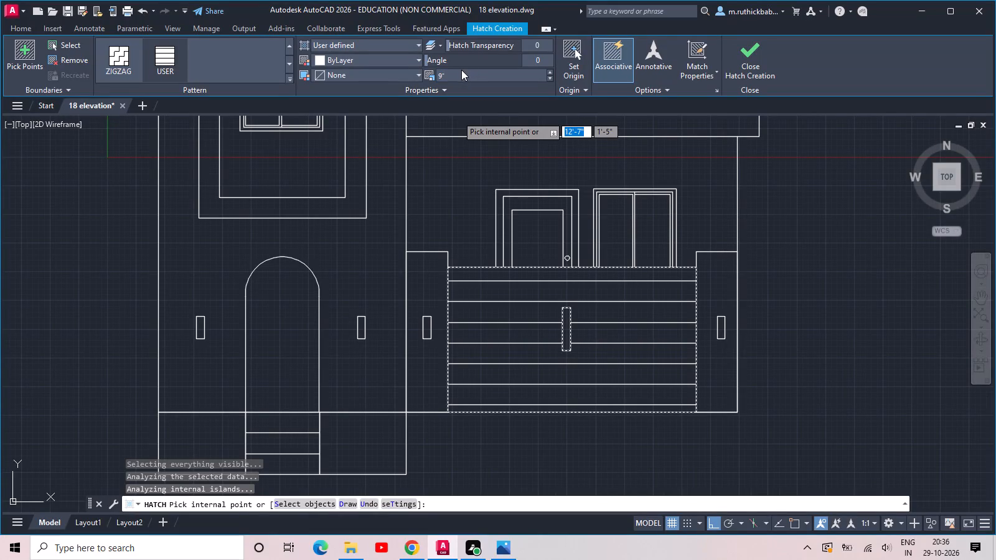
{"action": "double_click", "coordinate": [457, 72]}
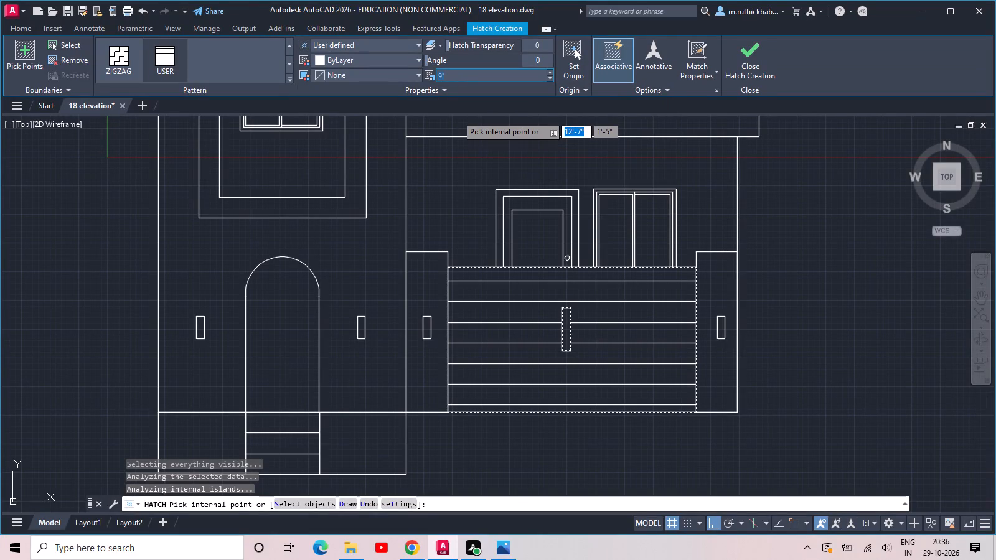
{"action": "key", "text": "5"}
{"action": "key", "text": "Return"}
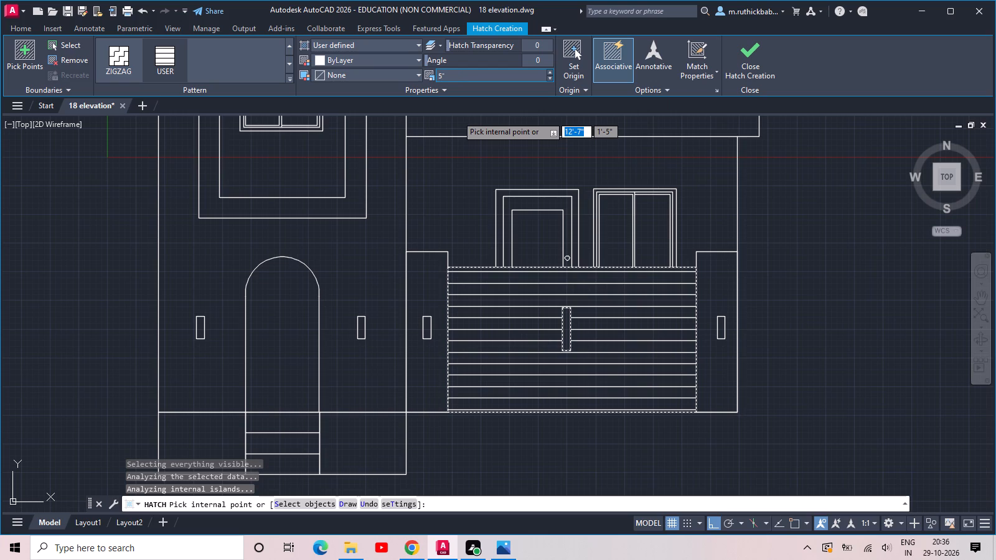
{"action": "scroll", "coordinate": [432, 152], "scroll_direction": "down", "scroll_amount": 2}
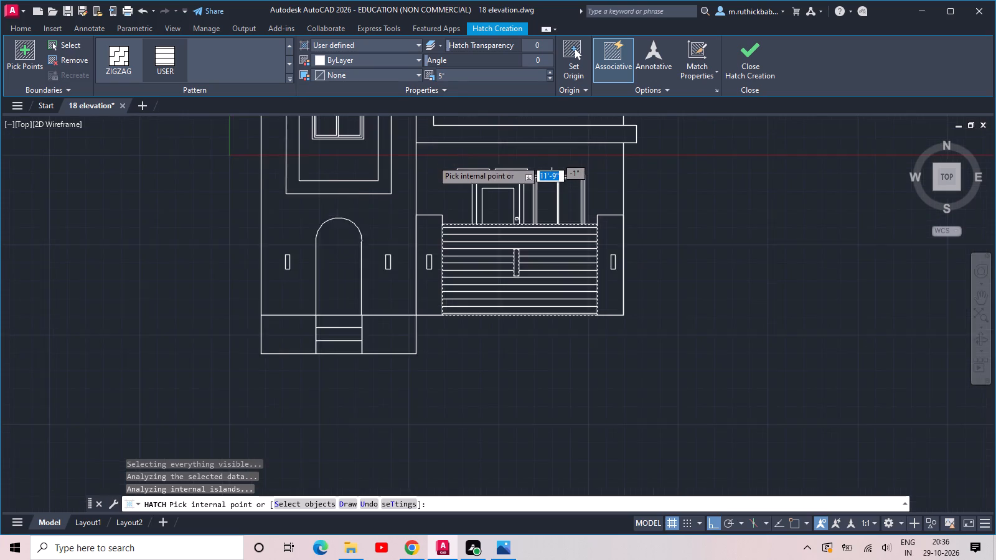
{"action": "key", "text": "Return"}
{"action": "key", "text": "Return"}
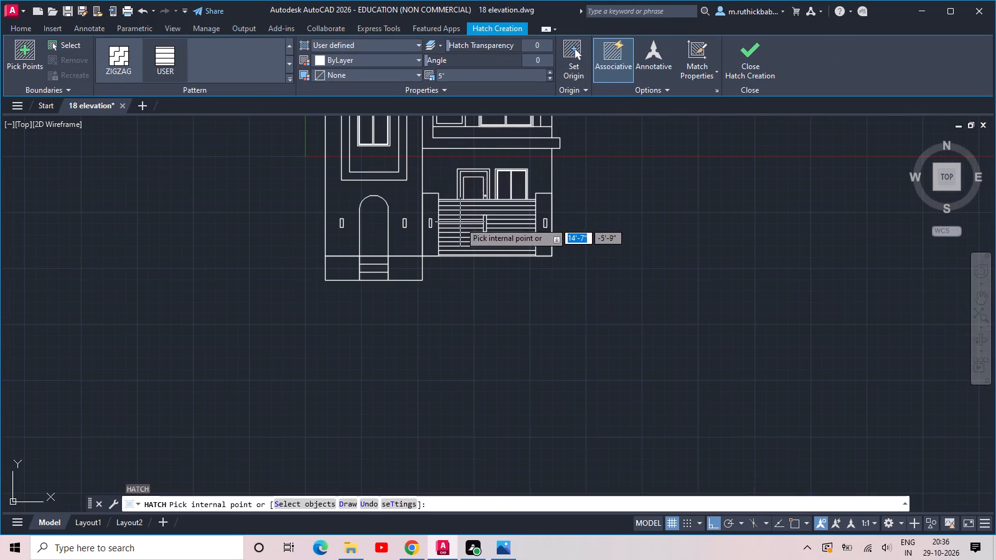
{"action": "scroll", "coordinate": [436, 229], "scroll_direction": "up", "scroll_amount": 1}
{"action": "scroll", "coordinate": [540, 206], "scroll_direction": "up", "scroll_amount": 2}
{"action": "key", "text": "Escape"}
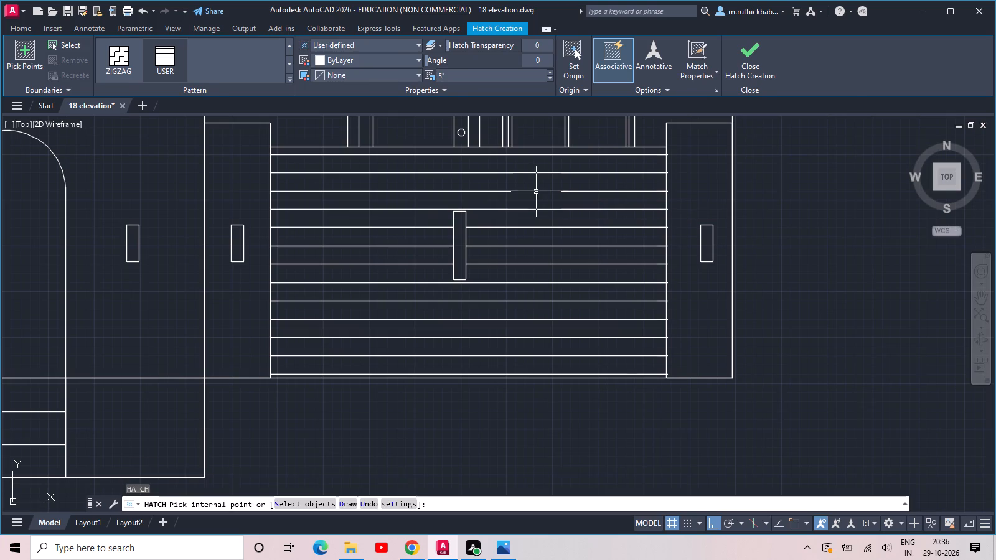
{"action": "key", "text": "Escape"}
Draw a vertical line from the top midpoint of the hatched wall's small rectangle up to the wall's top edge.
{"action": "left_click", "coordinate": [15, 47]}
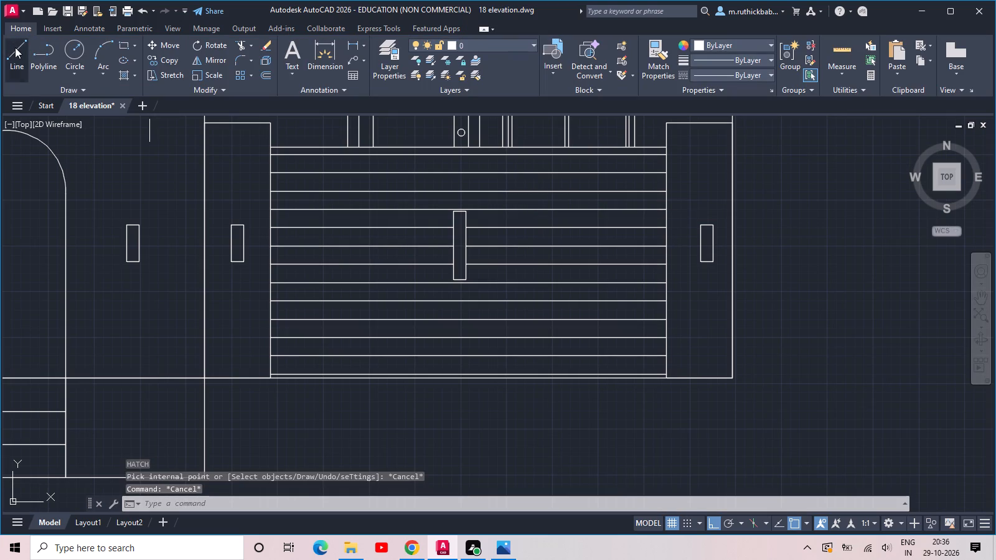
{"action": "scroll", "coordinate": [425, 185], "scroll_direction": "up", "scroll_amount": 3}
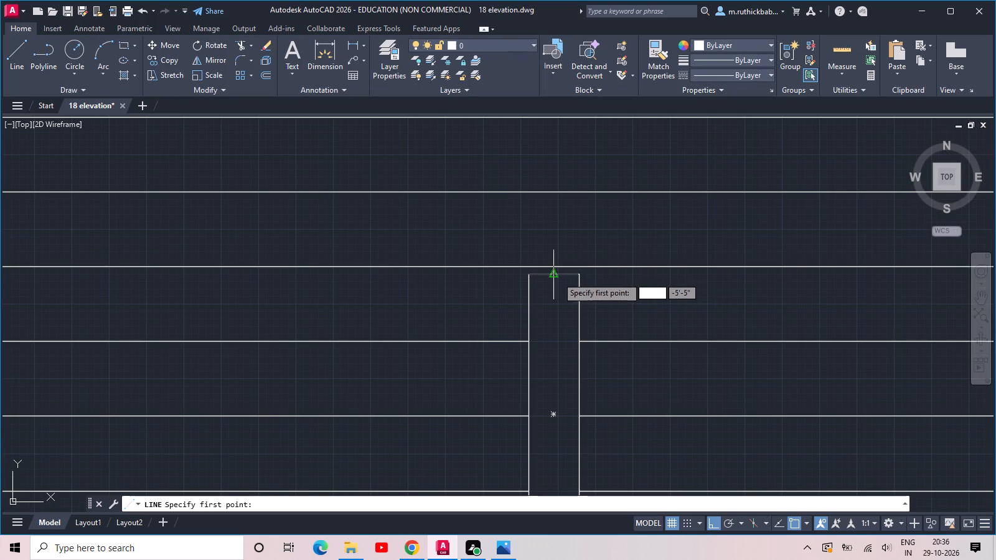
{"action": "left_click", "coordinate": [555, 274]}
{"action": "scroll", "coordinate": [557, 212], "scroll_direction": "down", "scroll_amount": 2}
{"action": "middle_click_drag", "start_coordinate": [556, 201], "coordinate": [529, 338]}
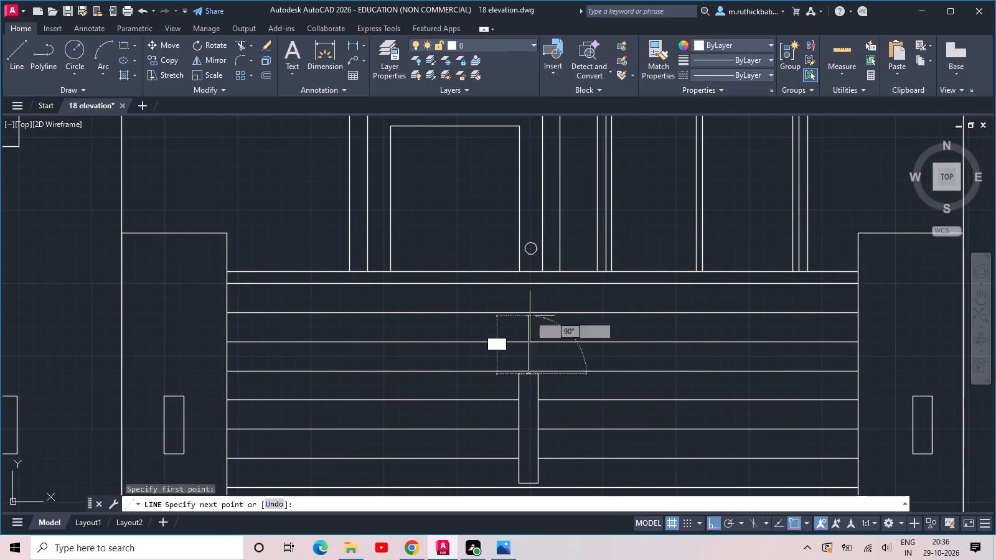
{"action": "left_click", "coordinate": [529, 272]}
{"action": "key", "text": "space"}
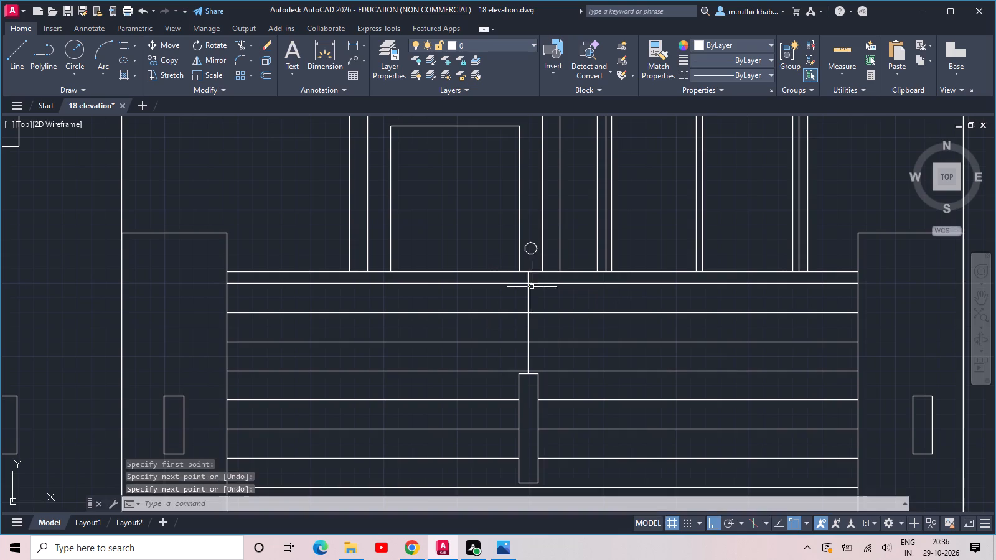
Draw a vertical line from the same rectangle's bottom midpoint down to the hatched wall's base line.
{"action": "key", "text": "space"}
{"action": "middle_click_drag", "start_coordinate": [531, 350], "coordinate": [593, 243]}
{"action": "scroll", "coordinate": [593, 317], "scroll_direction": "down", "scroll_amount": 1}
{"action": "scroll", "coordinate": [590, 344], "scroll_direction": "up", "scroll_amount": 3}
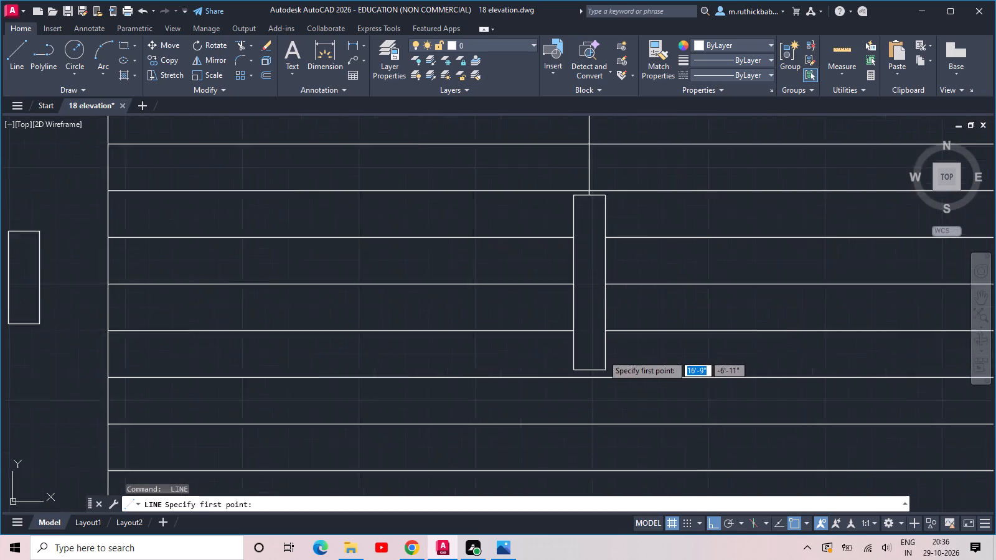
{"action": "left_click", "coordinate": [583, 379]}
{"action": "scroll", "coordinate": [586, 377], "scroll_direction": "down", "scroll_amount": 2}
{"action": "middle_click_drag", "start_coordinate": [590, 434], "coordinate": [599, 386]}
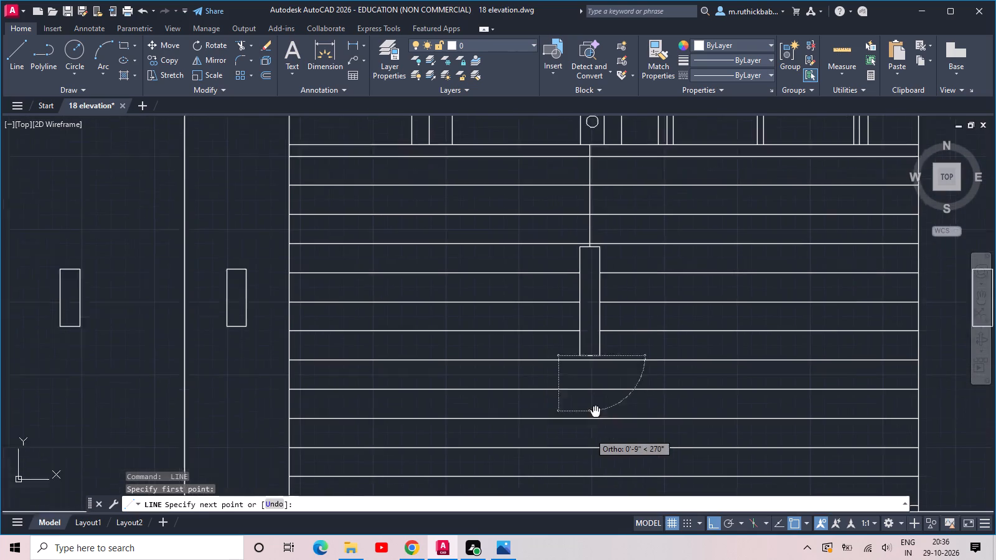
{"action": "middle_click_drag", "start_coordinate": [599, 386], "coordinate": [619, 257]}
{"action": "left_click", "coordinate": [616, 360]}
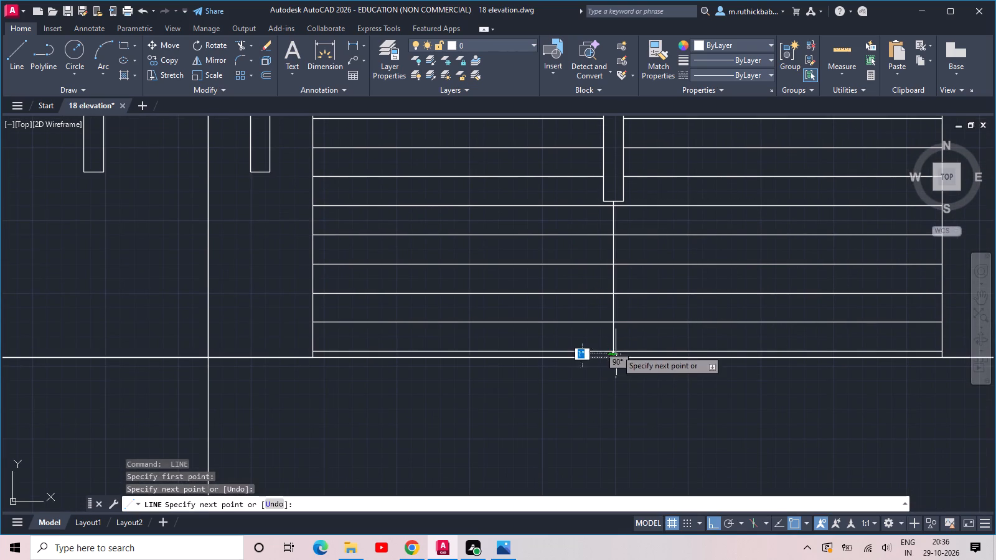
{"action": "key", "text": "space"}
Examine the elevation from the hatched ground-floor wall up to the blank panel between the tall bay's two windows.
{"action": "scroll", "coordinate": [629, 296], "scroll_direction": "down", "scroll_amount": 2}
{"action": "middle_click_drag", "start_coordinate": [636, 264], "coordinate": [591, 311]}
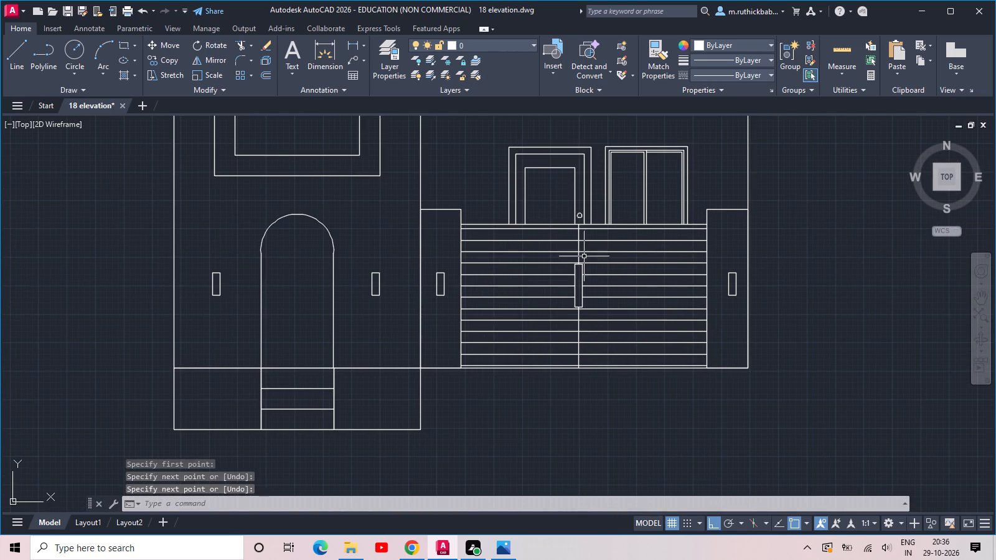
{"action": "scroll", "coordinate": [574, 254], "scroll_direction": "up", "scroll_amount": 1}
{"action": "scroll", "coordinate": [574, 254], "scroll_direction": "down", "scroll_amount": 1}
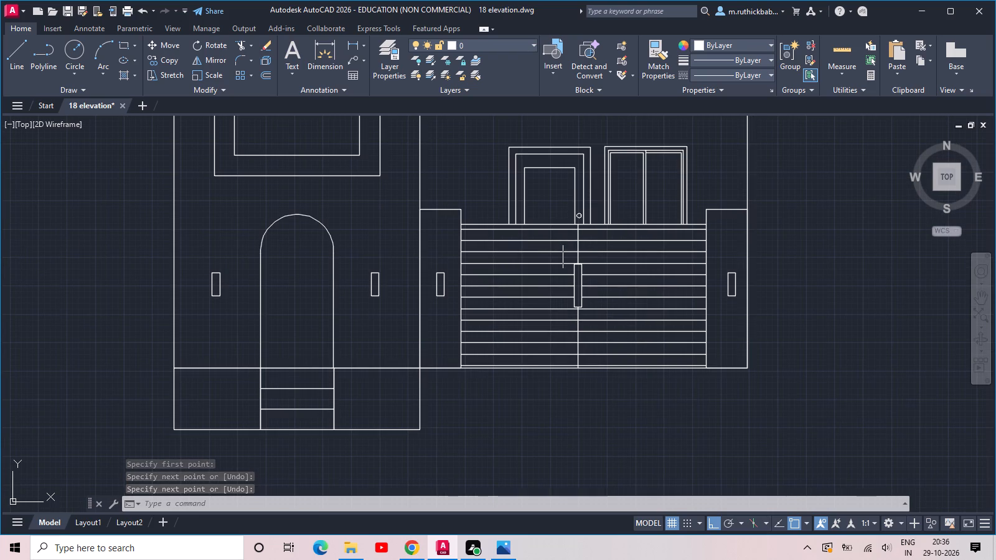
{"action": "scroll", "coordinate": [557, 236], "scroll_direction": "down", "scroll_amount": 1}
{"action": "middle_click_drag", "start_coordinate": [524, 229], "coordinate": [525, 306]}
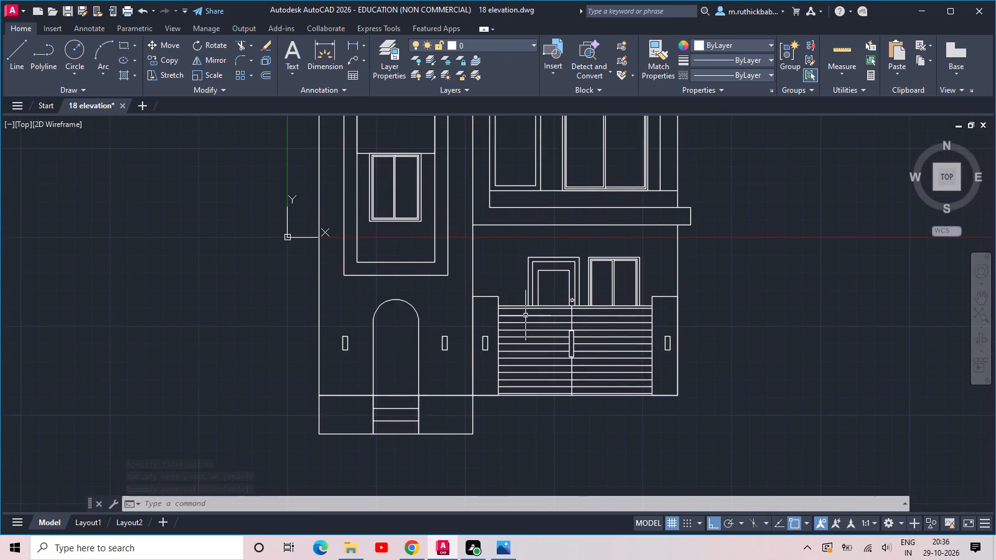
{"action": "scroll", "coordinate": [498, 271], "scroll_direction": "down", "scroll_amount": 1}
{"action": "middle_click_drag", "start_coordinate": [474, 254], "coordinate": [489, 302]}
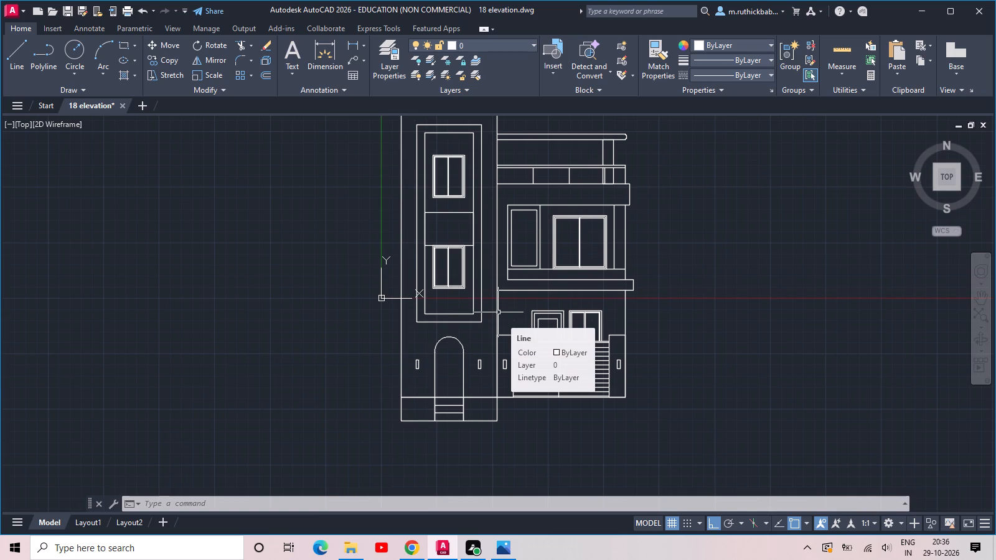
{"action": "scroll", "coordinate": [489, 295], "scroll_direction": "down", "scroll_amount": 3}
{"action": "scroll", "coordinate": [484, 280], "scroll_direction": "up", "scroll_amount": 5}
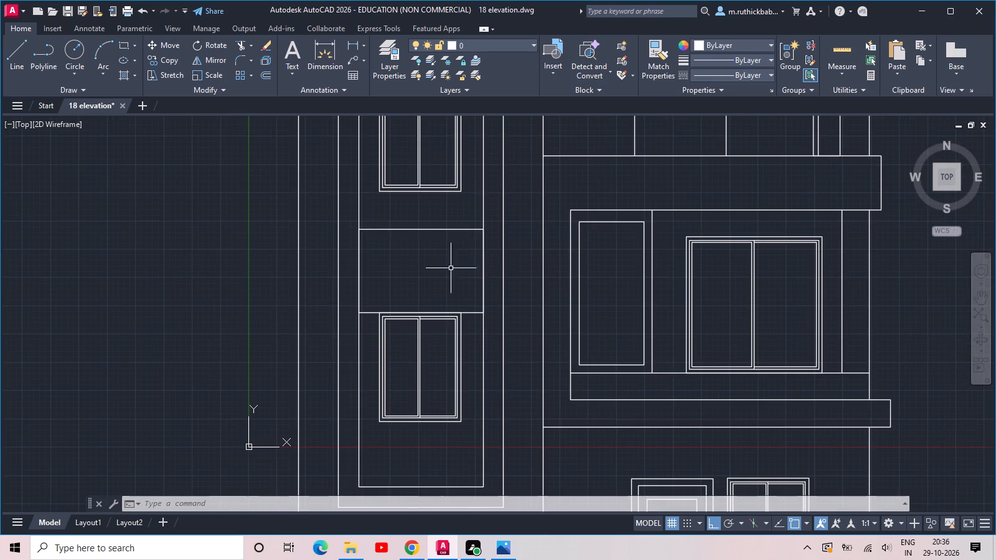
{"action": "scroll", "coordinate": [438, 268], "scroll_direction": "up", "scroll_amount": 2}
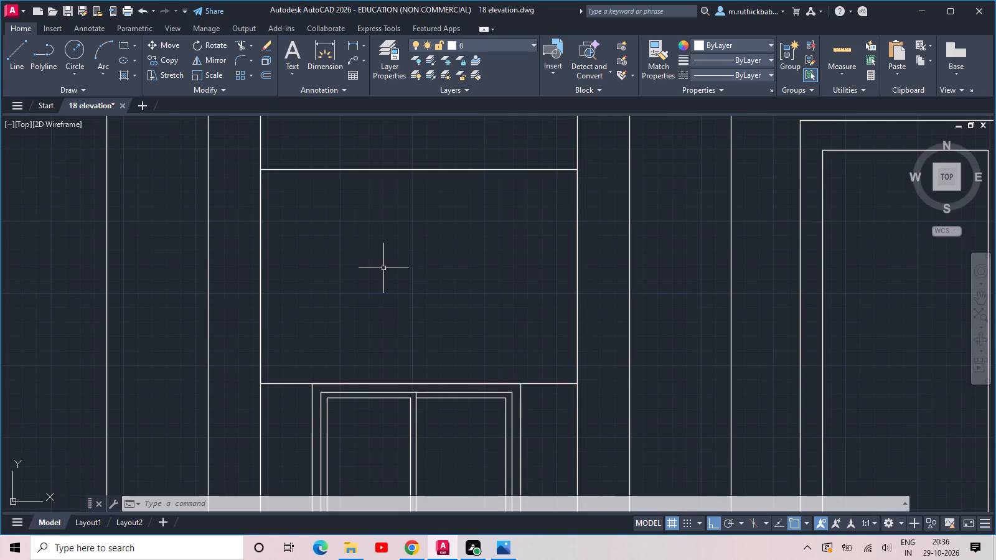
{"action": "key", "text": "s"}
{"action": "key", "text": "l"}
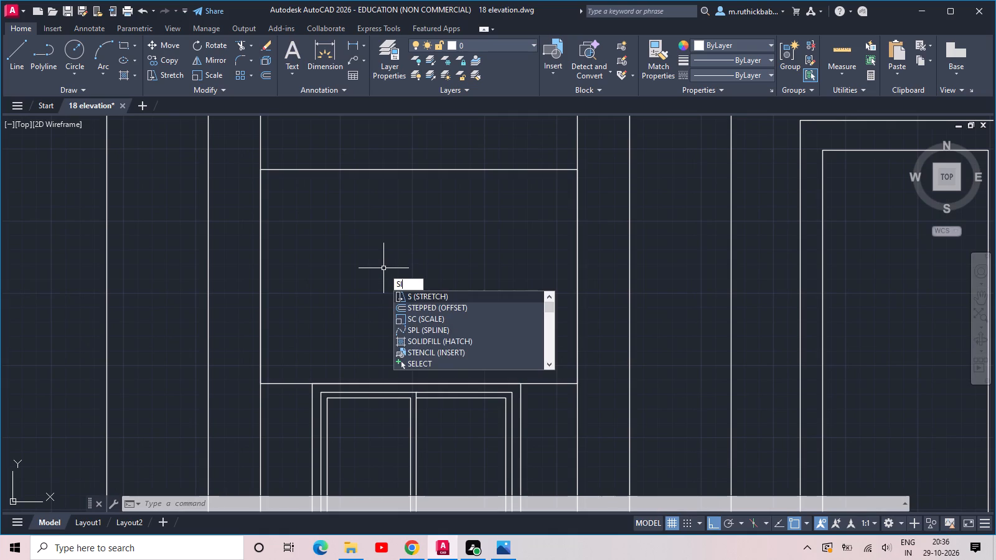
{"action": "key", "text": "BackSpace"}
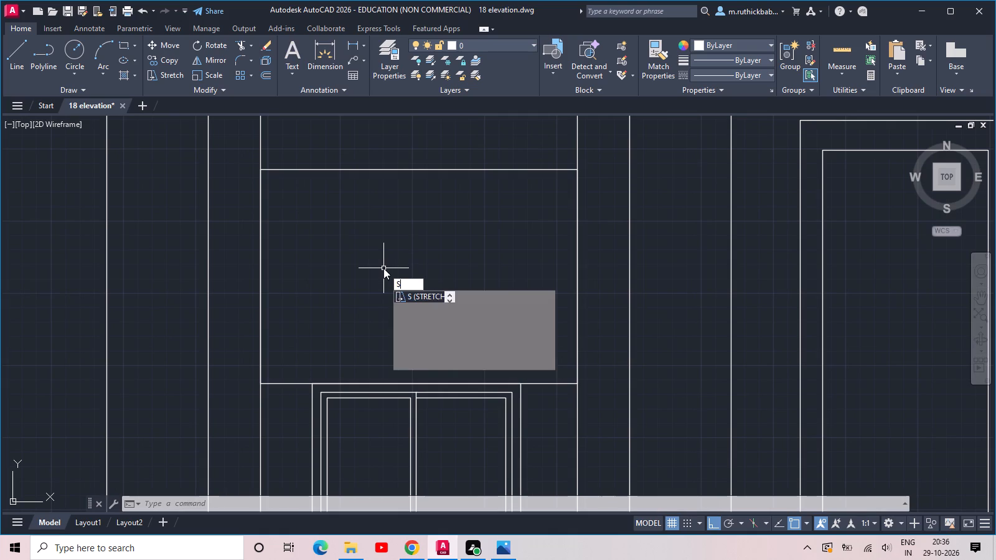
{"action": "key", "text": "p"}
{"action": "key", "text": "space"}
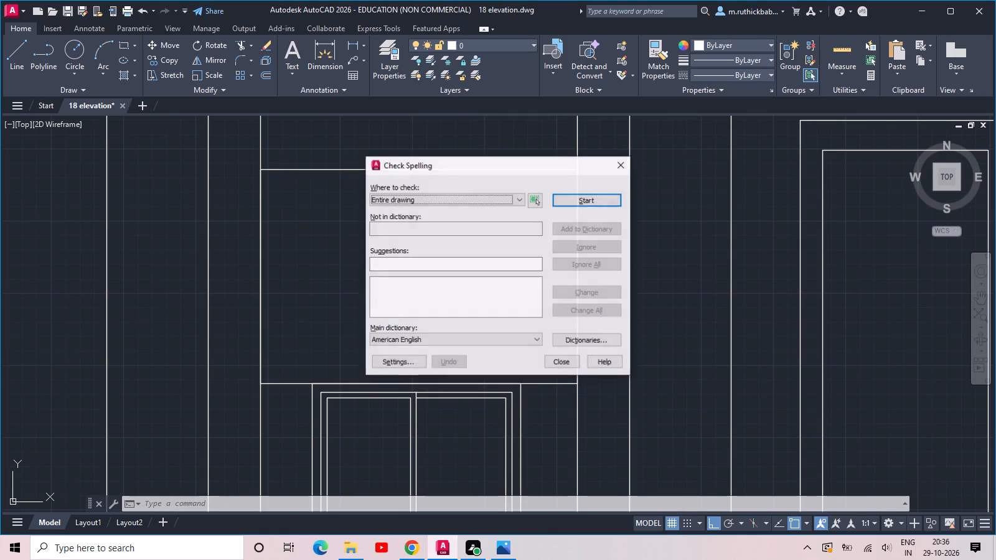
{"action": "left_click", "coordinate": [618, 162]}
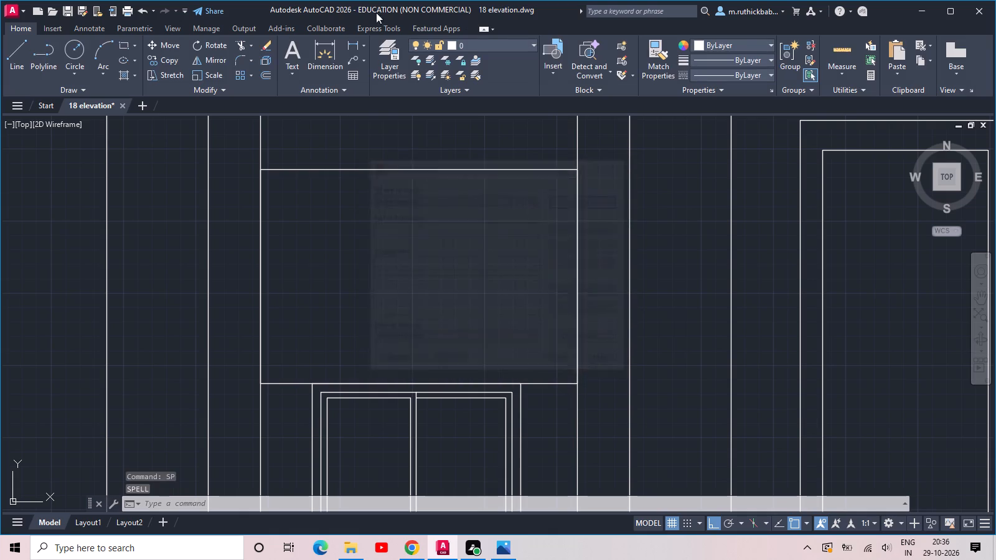
Begin a freehand Spline on the panel's bottom edge above the tall bay's lower window, with Ortho off, curving up the panel's left side.
{"action": "key", "text": "s"}
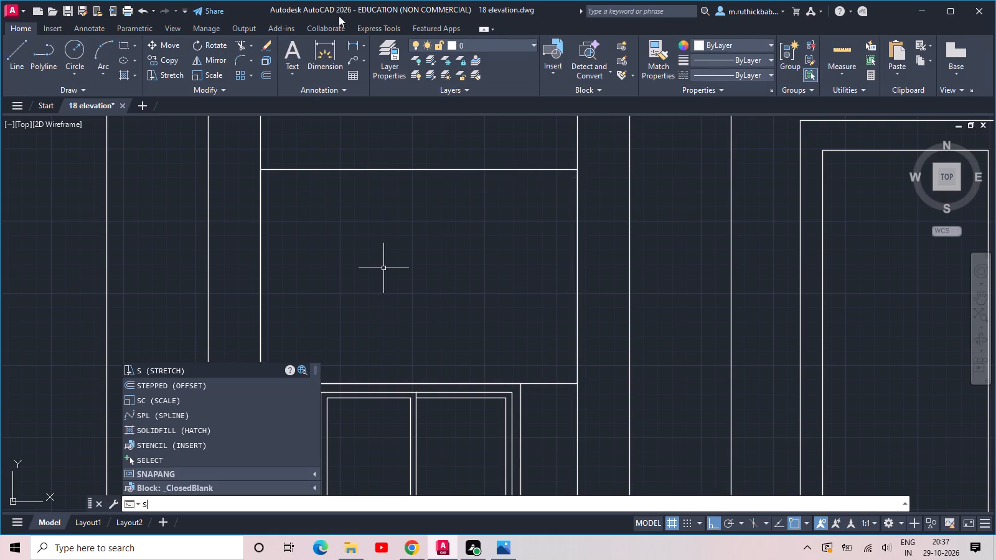
{"action": "left_click", "coordinate": [152, 413]}
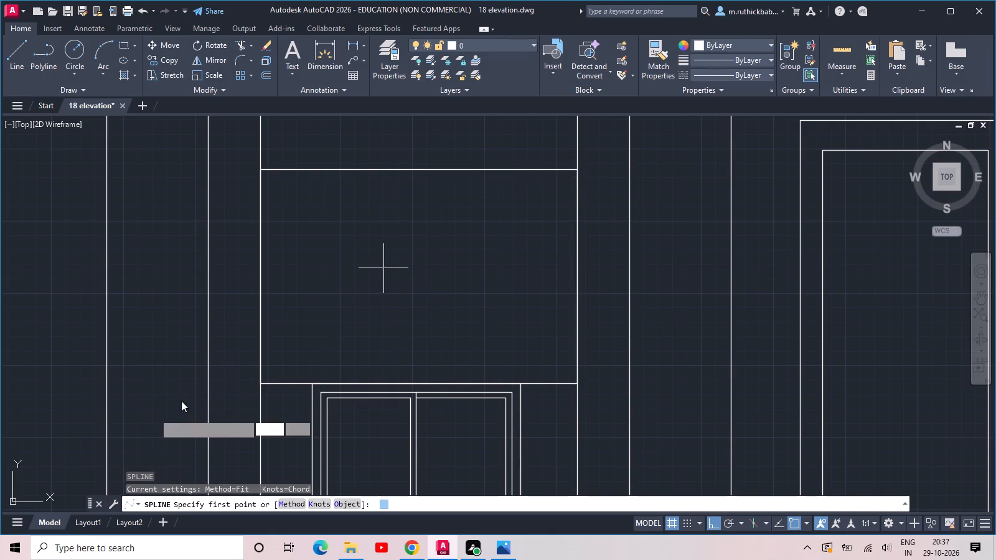
{"action": "left_click", "coordinate": [390, 382]}
{"action": "left_click", "coordinate": [387, 368]}
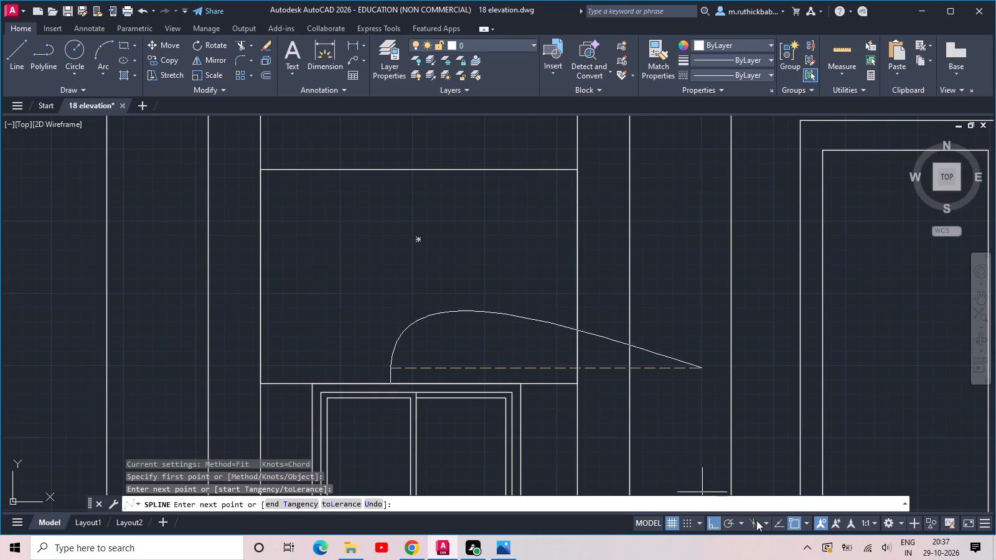
{"action": "left_click", "coordinate": [715, 527]}
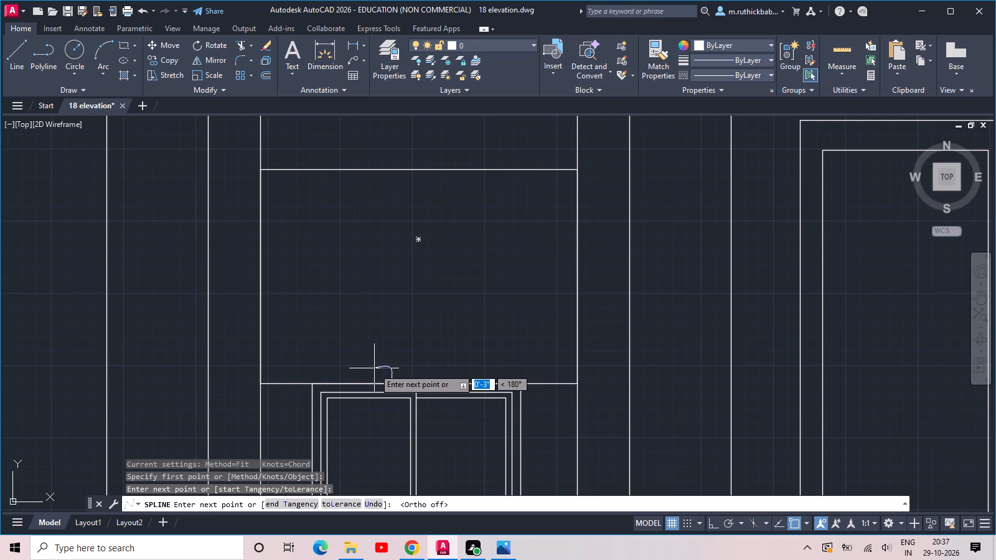
{"action": "left_click", "coordinate": [381, 364]}
{"action": "left_click", "coordinate": [375, 370]}
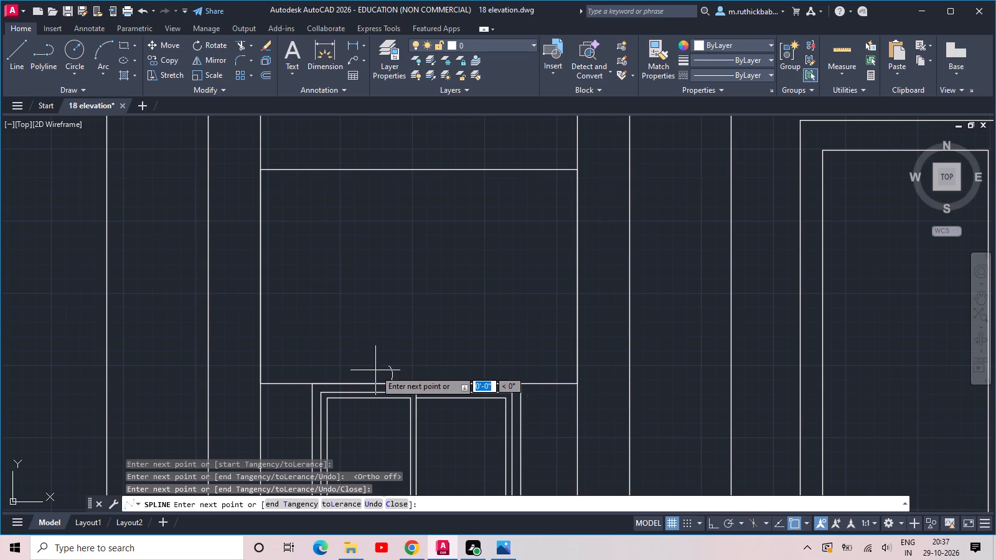
{"action": "left_click", "coordinate": [362, 365]}
{"action": "left_click", "coordinate": [349, 358]}
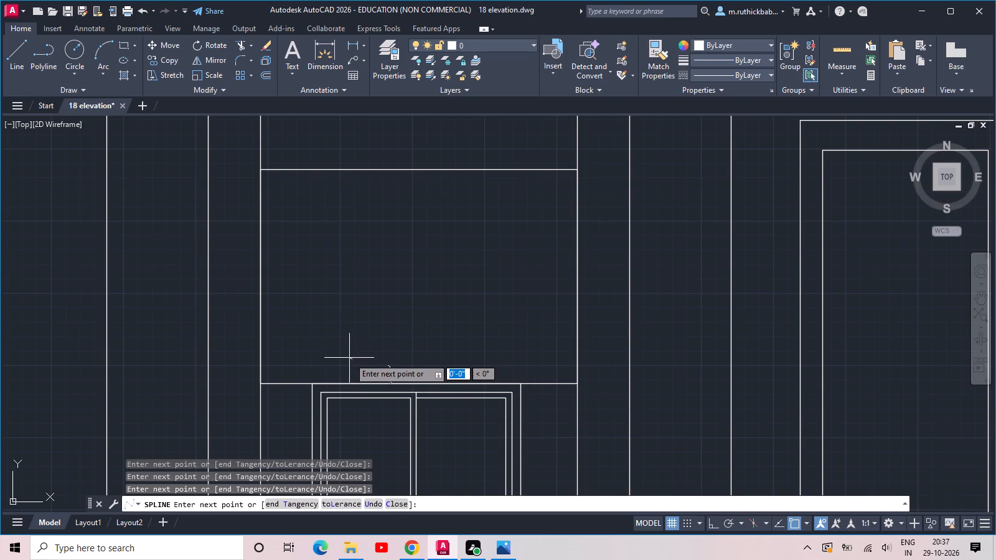
{"action": "left_click", "coordinate": [327, 343]}
{"action": "left_click", "coordinate": [327, 315]}
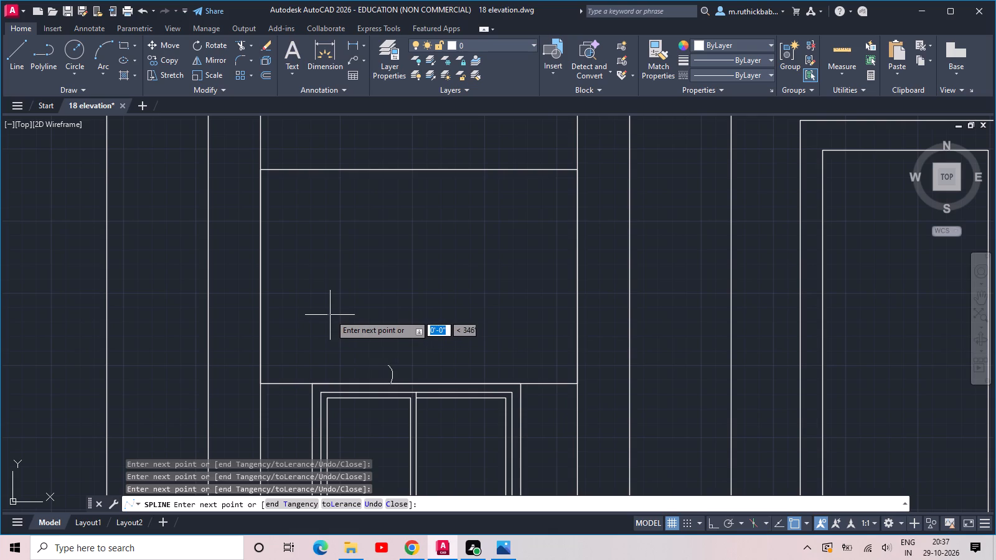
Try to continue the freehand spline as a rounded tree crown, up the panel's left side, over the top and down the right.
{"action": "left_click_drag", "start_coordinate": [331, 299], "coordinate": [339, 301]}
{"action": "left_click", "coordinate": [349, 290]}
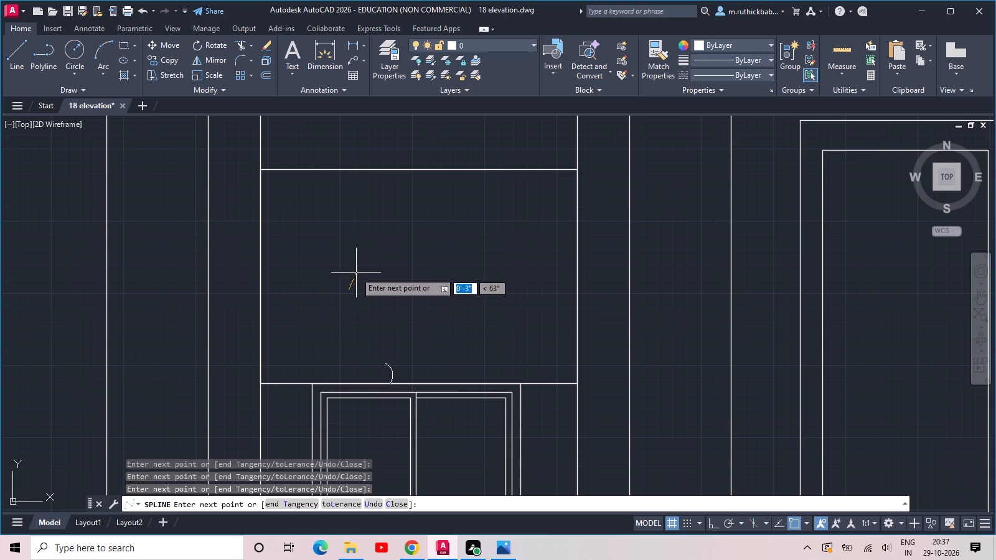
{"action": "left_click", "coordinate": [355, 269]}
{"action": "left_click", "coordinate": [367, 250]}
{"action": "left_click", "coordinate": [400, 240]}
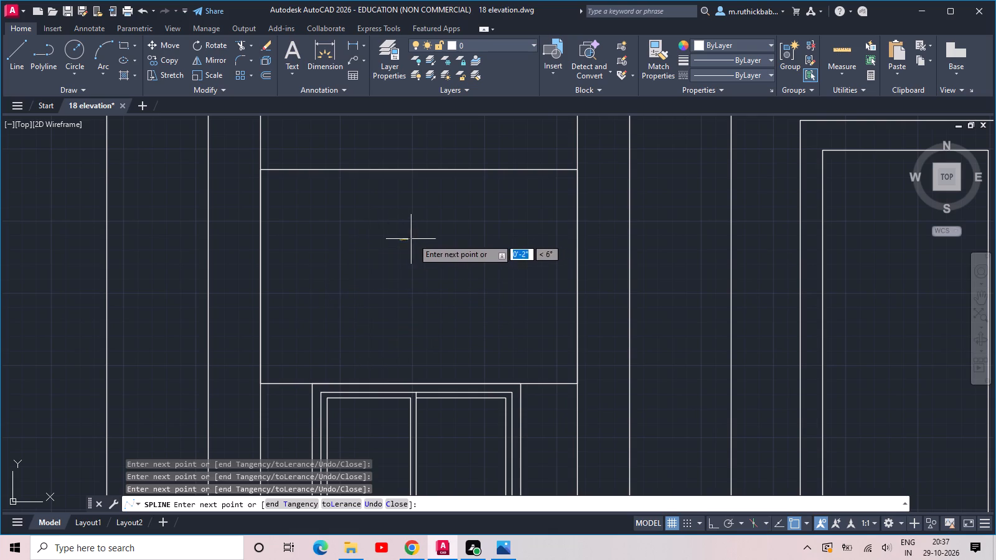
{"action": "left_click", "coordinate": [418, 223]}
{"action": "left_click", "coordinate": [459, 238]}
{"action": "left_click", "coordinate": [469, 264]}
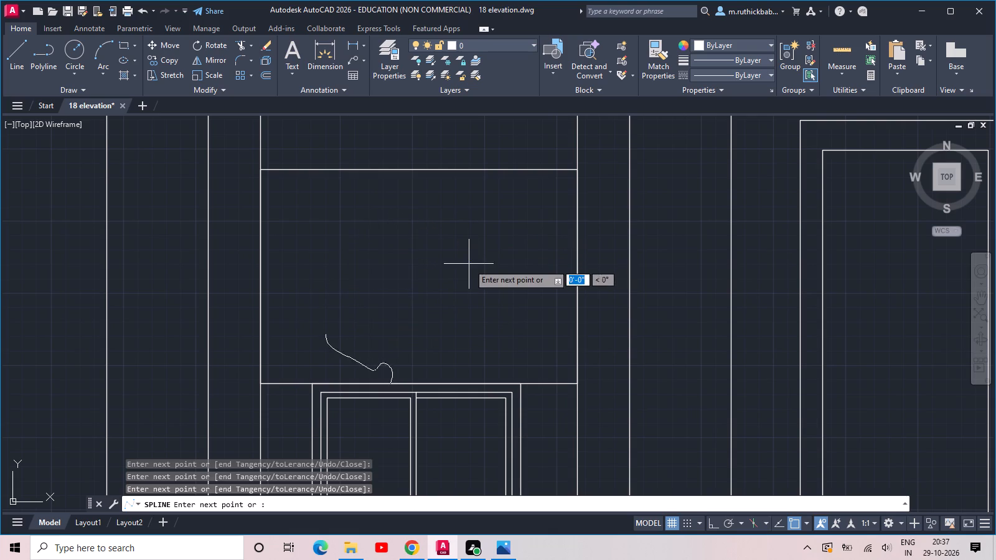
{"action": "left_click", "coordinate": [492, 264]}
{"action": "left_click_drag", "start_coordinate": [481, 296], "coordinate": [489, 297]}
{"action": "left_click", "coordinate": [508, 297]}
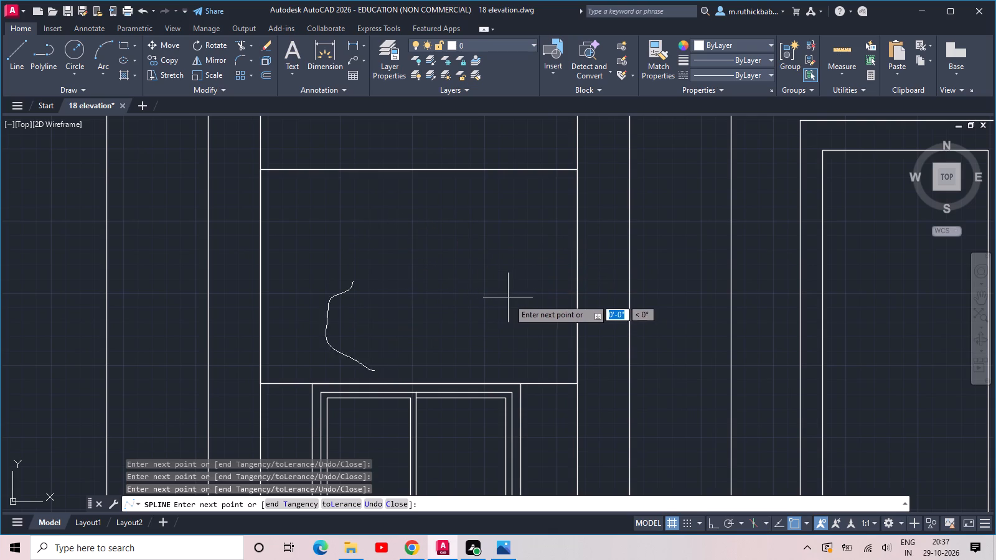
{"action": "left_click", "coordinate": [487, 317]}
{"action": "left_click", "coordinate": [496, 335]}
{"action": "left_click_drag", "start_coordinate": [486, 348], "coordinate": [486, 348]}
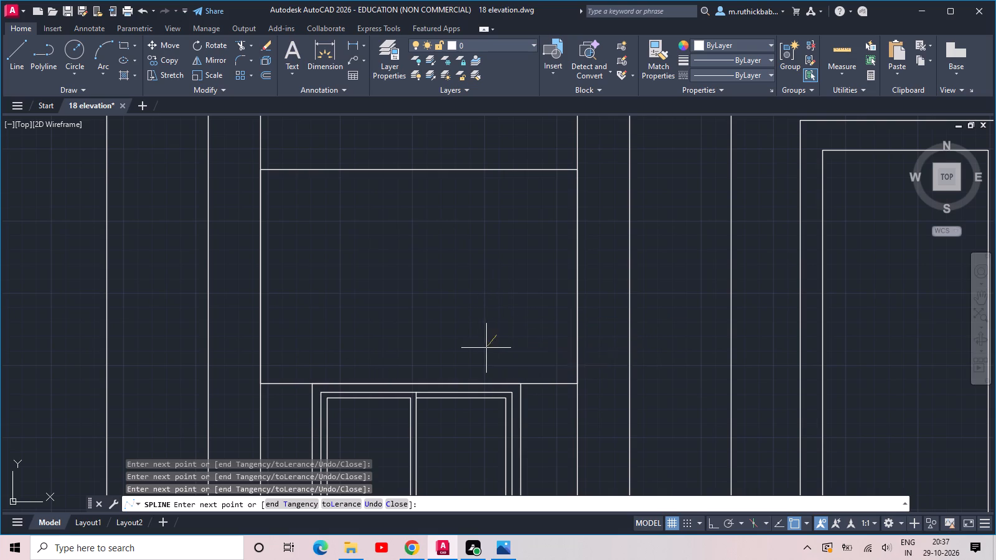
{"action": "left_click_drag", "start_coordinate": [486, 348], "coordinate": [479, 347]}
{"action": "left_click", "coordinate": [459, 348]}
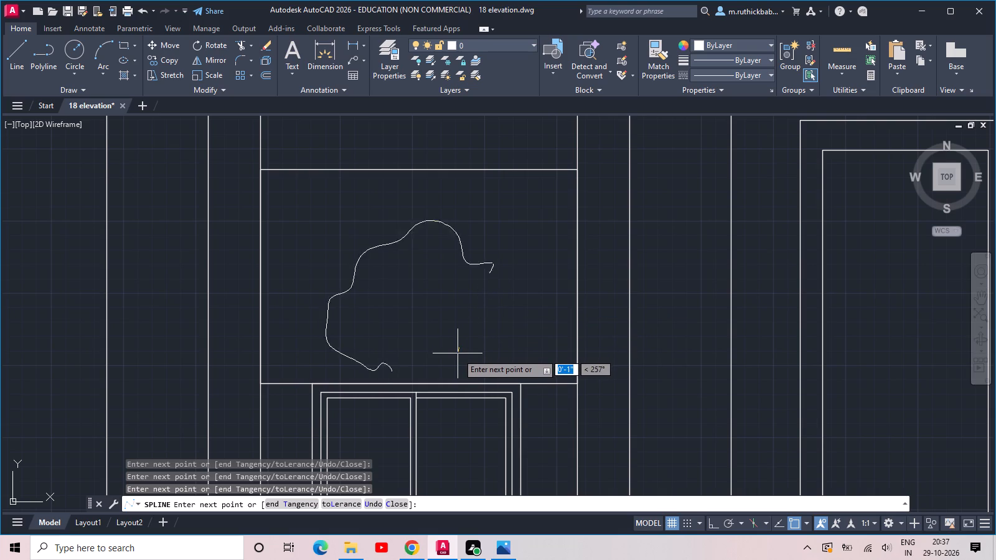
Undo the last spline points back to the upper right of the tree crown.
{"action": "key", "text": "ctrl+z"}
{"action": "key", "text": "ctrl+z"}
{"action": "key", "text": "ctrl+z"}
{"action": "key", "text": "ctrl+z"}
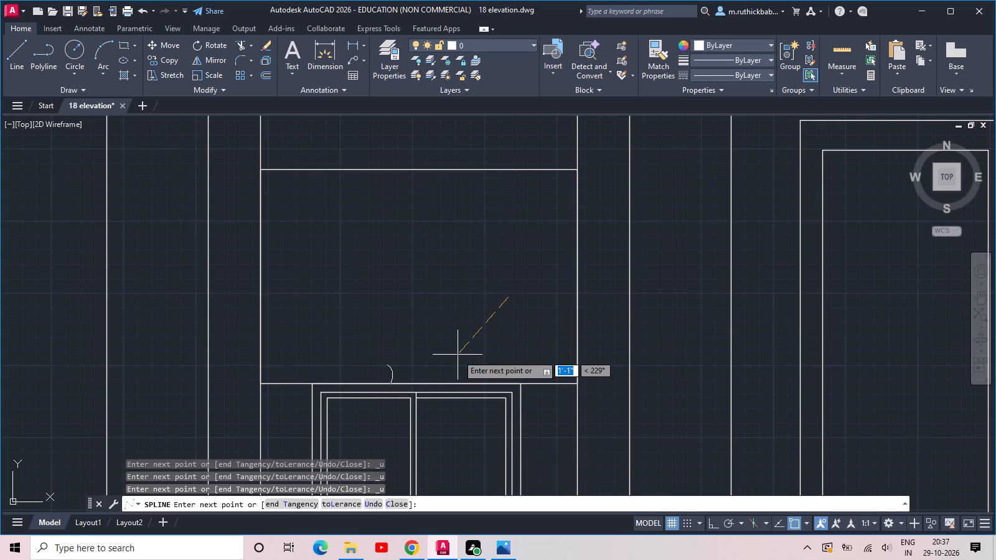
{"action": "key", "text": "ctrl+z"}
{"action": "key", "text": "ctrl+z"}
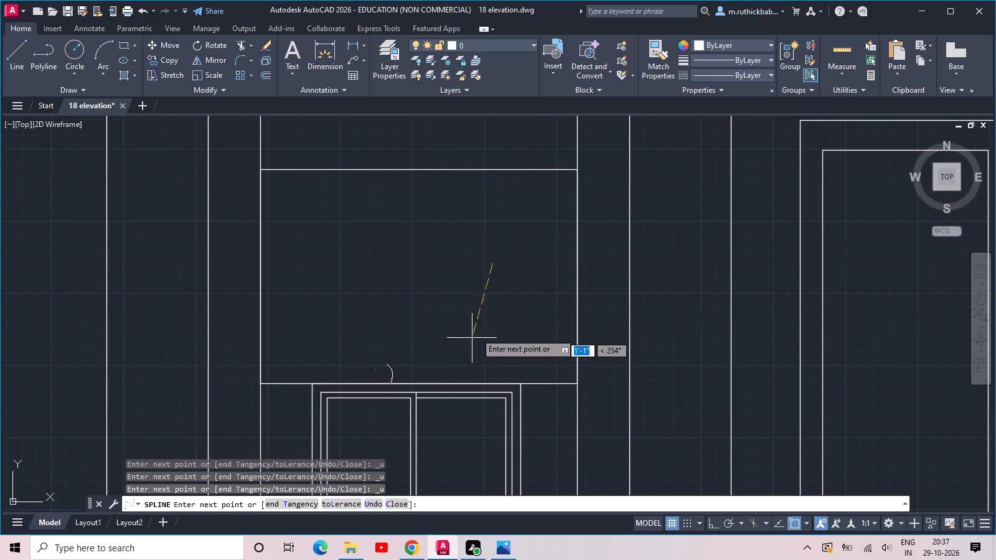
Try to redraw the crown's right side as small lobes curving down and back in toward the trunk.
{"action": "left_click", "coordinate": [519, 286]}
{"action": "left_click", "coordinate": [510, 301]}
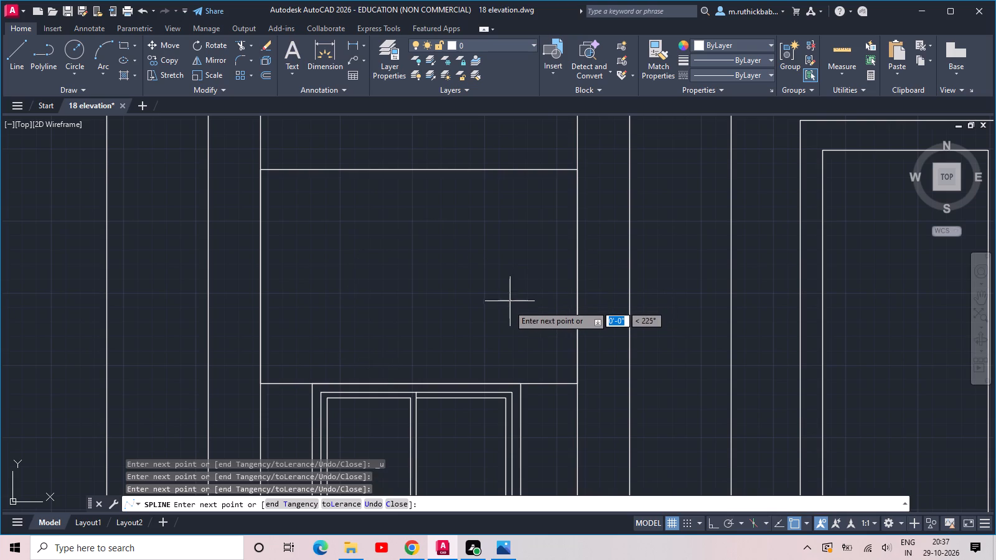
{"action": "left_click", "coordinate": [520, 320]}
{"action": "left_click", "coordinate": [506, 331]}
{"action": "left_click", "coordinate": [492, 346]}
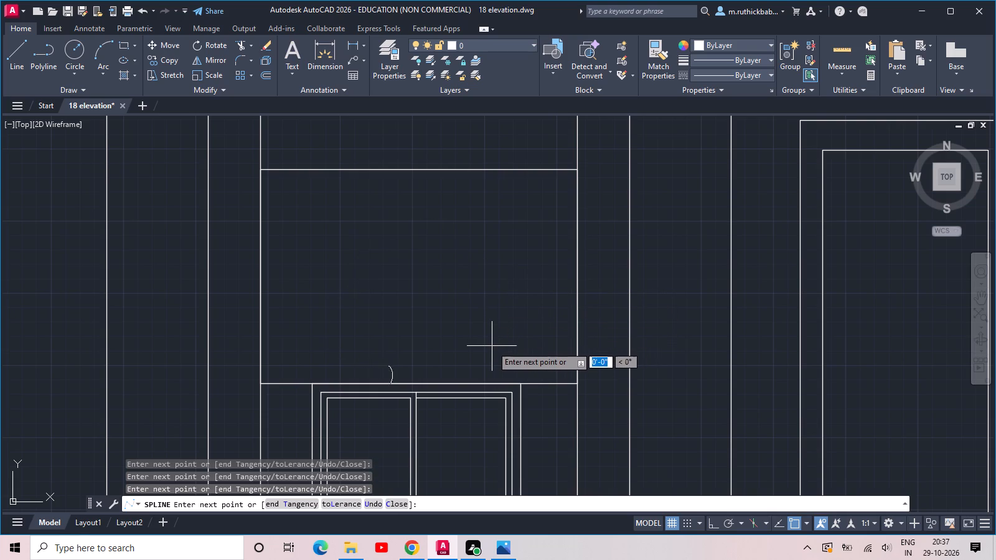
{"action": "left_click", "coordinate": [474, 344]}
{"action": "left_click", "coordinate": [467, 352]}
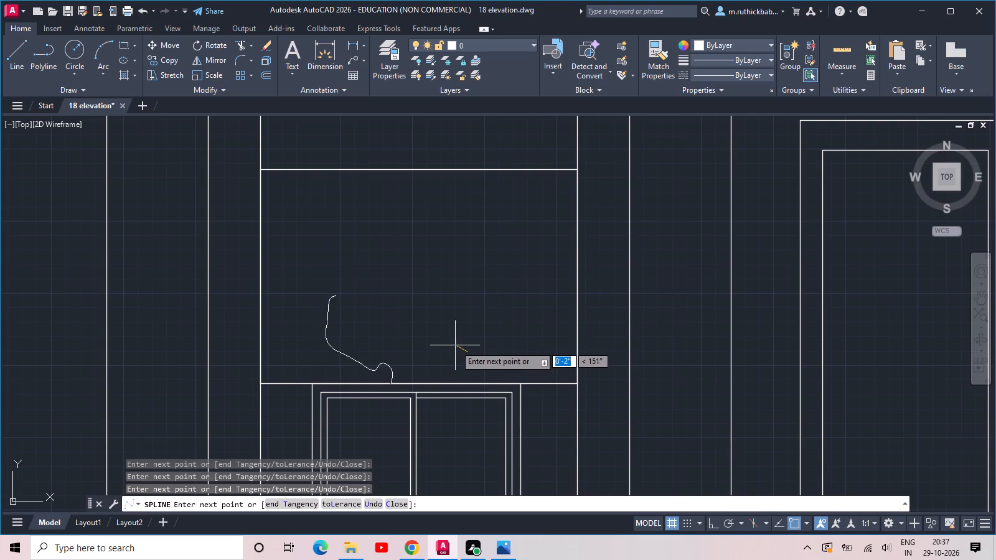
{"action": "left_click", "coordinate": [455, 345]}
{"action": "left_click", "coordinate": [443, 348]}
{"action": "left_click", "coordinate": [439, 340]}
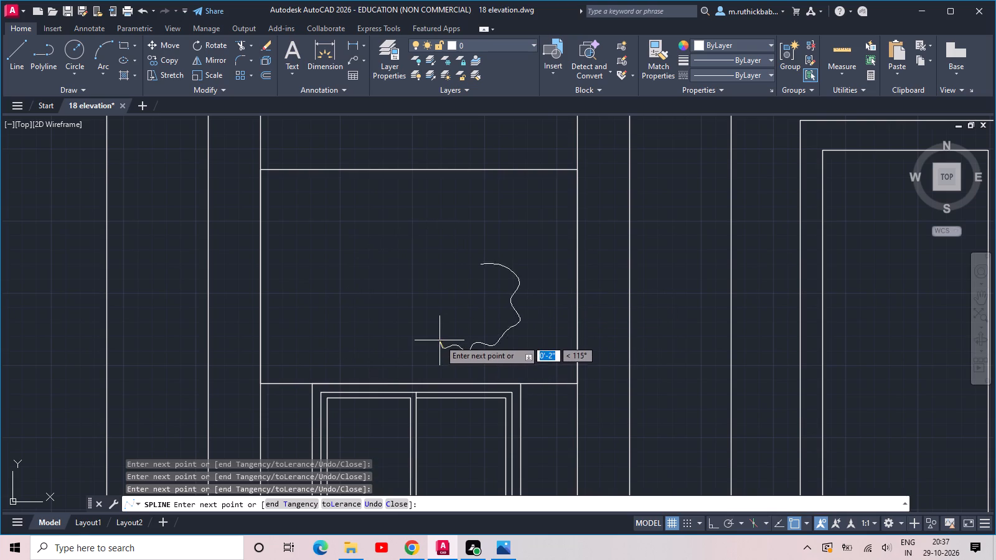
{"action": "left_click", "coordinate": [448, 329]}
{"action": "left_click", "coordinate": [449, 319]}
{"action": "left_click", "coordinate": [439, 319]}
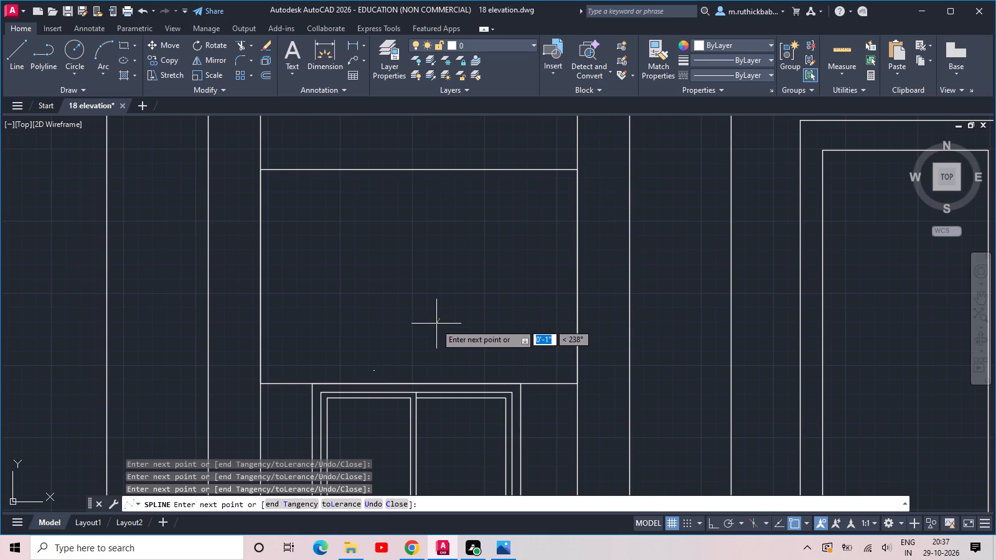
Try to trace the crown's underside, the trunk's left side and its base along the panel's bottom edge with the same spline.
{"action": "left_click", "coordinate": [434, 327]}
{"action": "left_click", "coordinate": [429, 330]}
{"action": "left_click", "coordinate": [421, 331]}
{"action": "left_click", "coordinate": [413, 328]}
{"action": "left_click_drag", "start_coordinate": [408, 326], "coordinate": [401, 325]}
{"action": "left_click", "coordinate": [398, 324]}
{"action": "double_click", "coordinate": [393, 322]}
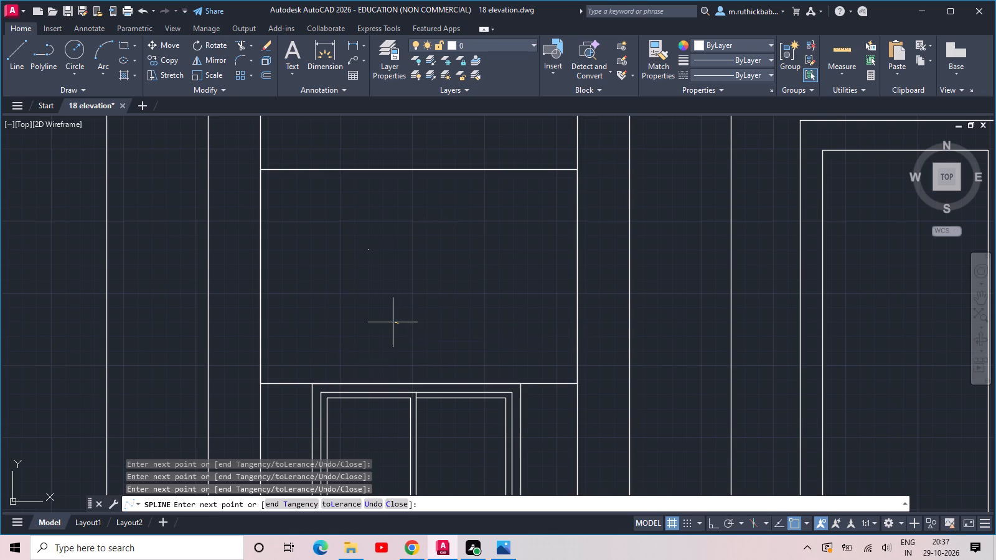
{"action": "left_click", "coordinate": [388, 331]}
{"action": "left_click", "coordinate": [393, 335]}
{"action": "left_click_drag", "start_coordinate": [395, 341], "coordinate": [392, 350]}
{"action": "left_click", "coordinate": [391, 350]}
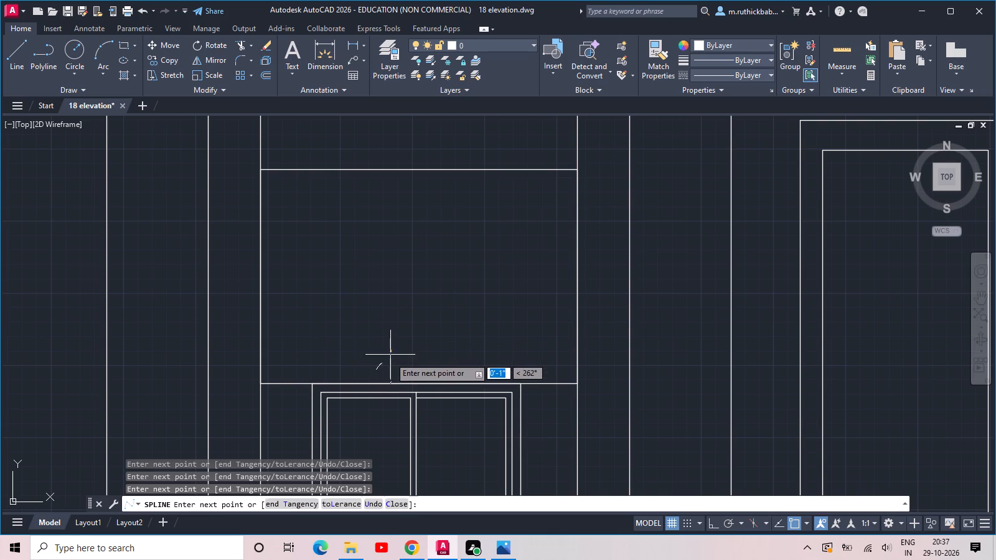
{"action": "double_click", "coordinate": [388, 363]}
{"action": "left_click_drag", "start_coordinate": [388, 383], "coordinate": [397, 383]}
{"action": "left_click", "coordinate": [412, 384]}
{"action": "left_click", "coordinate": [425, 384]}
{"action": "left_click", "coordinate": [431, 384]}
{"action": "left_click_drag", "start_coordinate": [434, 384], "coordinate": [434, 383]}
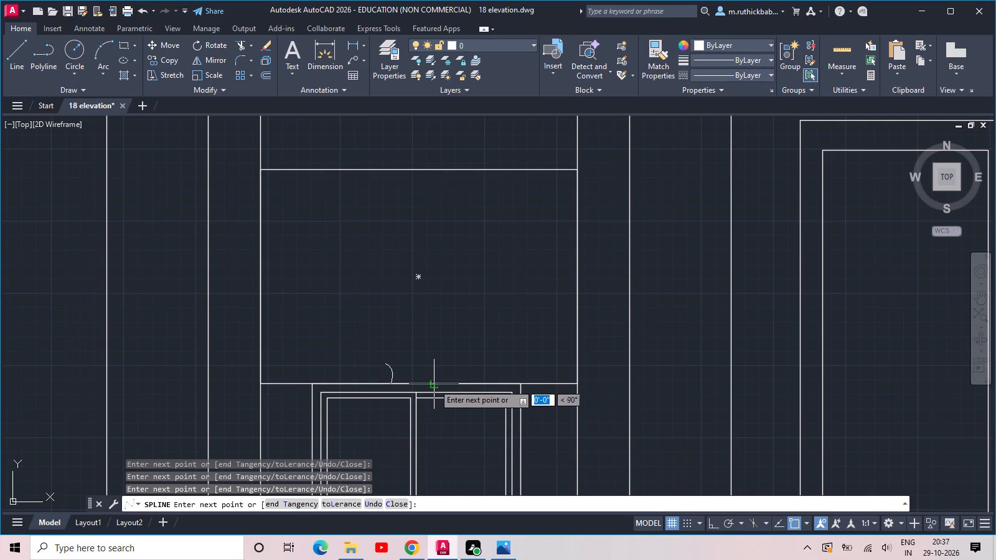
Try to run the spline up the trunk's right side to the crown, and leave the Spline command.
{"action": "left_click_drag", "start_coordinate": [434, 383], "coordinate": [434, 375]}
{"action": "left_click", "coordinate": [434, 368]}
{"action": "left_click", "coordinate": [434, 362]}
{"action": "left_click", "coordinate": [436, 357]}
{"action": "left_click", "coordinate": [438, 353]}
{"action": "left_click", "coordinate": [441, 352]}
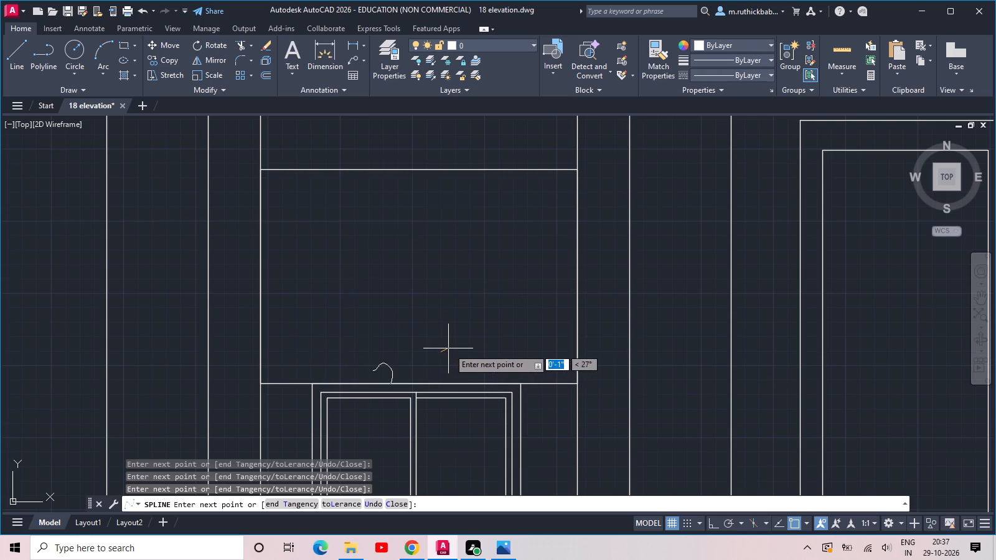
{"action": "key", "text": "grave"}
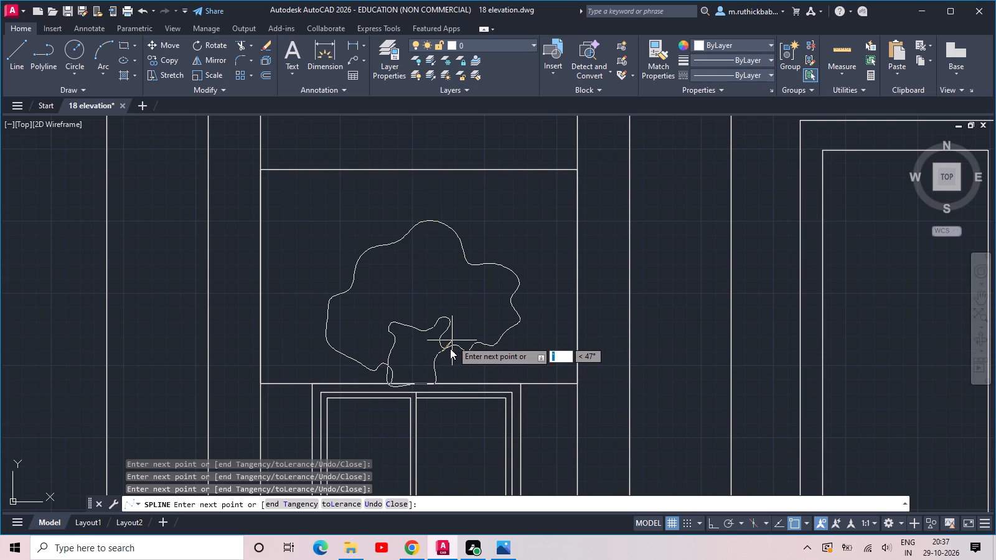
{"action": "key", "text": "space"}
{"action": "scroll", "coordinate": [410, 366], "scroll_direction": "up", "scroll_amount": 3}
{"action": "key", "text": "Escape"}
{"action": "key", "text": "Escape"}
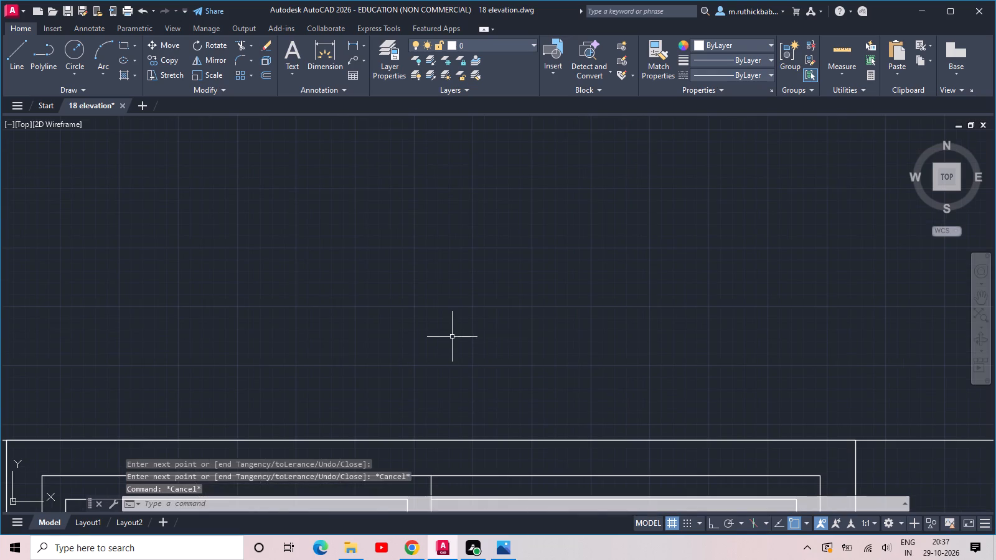
Start a new freehand Spline at the middle of the panel's bottom edge, tracing the trunk's left side and the tree crown's lobed left side.
{"action": "scroll", "coordinate": [452, 337], "scroll_direction": "down", "scroll_amount": 4}
{"action": "middle_click_drag", "start_coordinate": [453, 337], "coordinate": [427, 353]}
{"action": "key", "text": "space"}
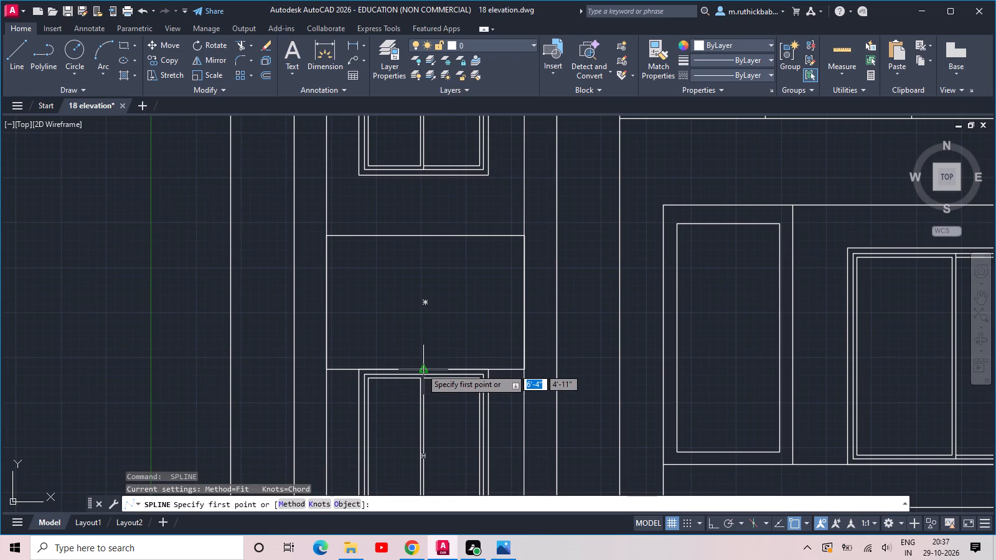
{"action": "left_click", "coordinate": [421, 368]}
{"action": "left_click", "coordinate": [420, 359]}
{"action": "left_click", "coordinate": [410, 359]}
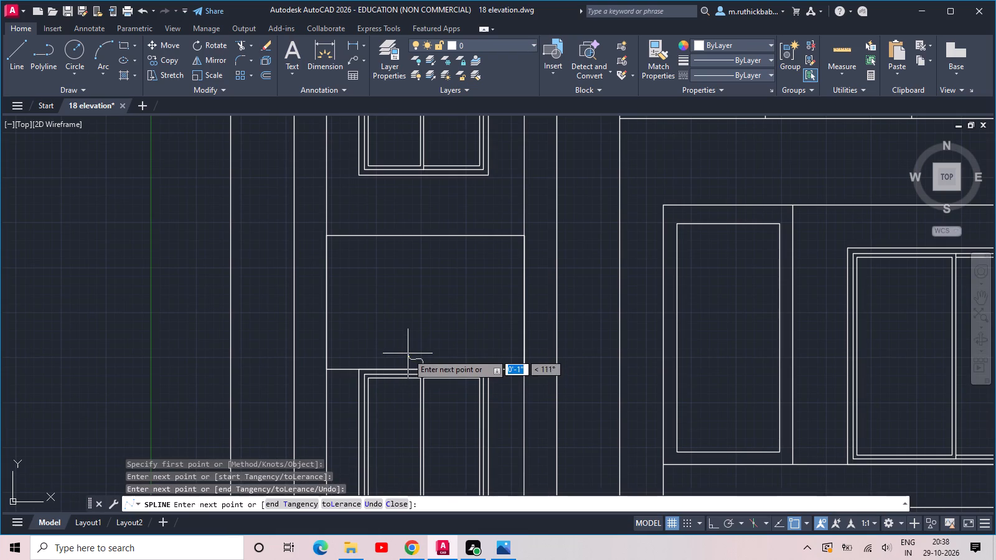
{"action": "left_click", "coordinate": [408, 353]}
{"action": "left_click_drag", "start_coordinate": [408, 347], "coordinate": [402, 345]}
{"action": "left_click", "coordinate": [388, 342]}
{"action": "left_click", "coordinate": [384, 337]}
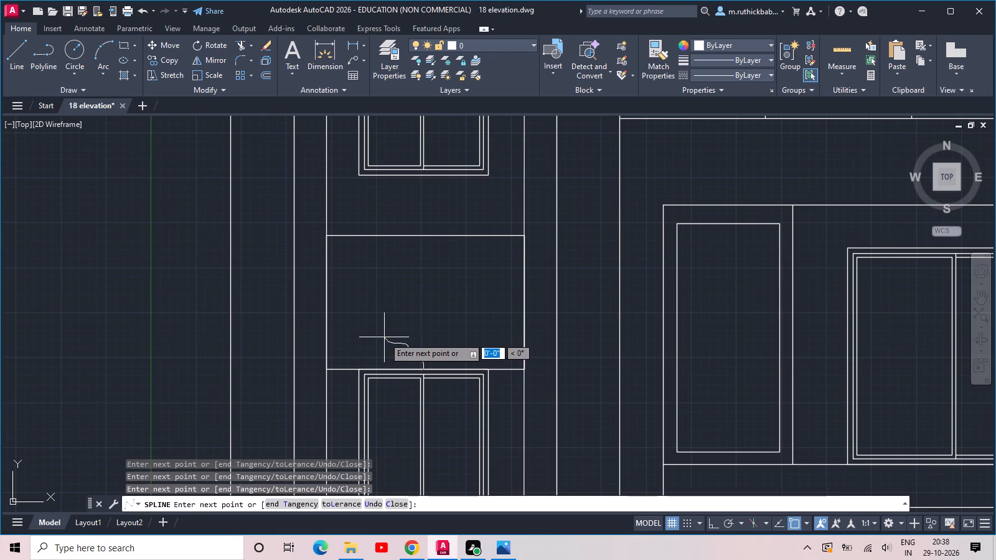
{"action": "left_click", "coordinate": [382, 320]}
{"action": "left_click", "coordinate": [388, 315]}
{"action": "left_click", "coordinate": [388, 304]}
{"action": "left_click", "coordinate": [390, 292]}
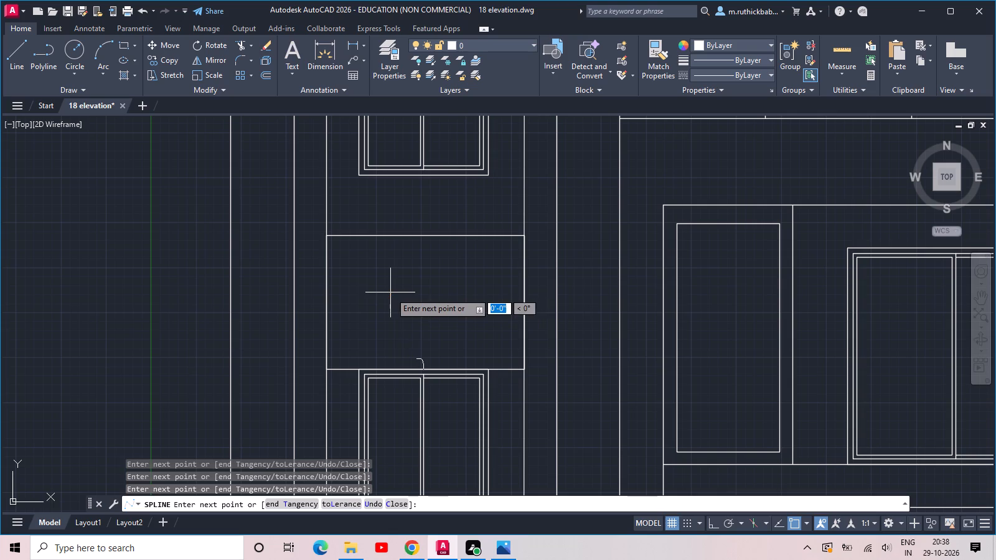
Continue the spline over the tree crown's rounded top and down its lobed right side.
{"action": "left_click", "coordinate": [398, 289]}
{"action": "left_click", "coordinate": [412, 279]}
{"action": "left_click", "coordinate": [431, 273]}
{"action": "left_click_drag", "start_coordinate": [436, 284], "coordinate": [438, 286]}
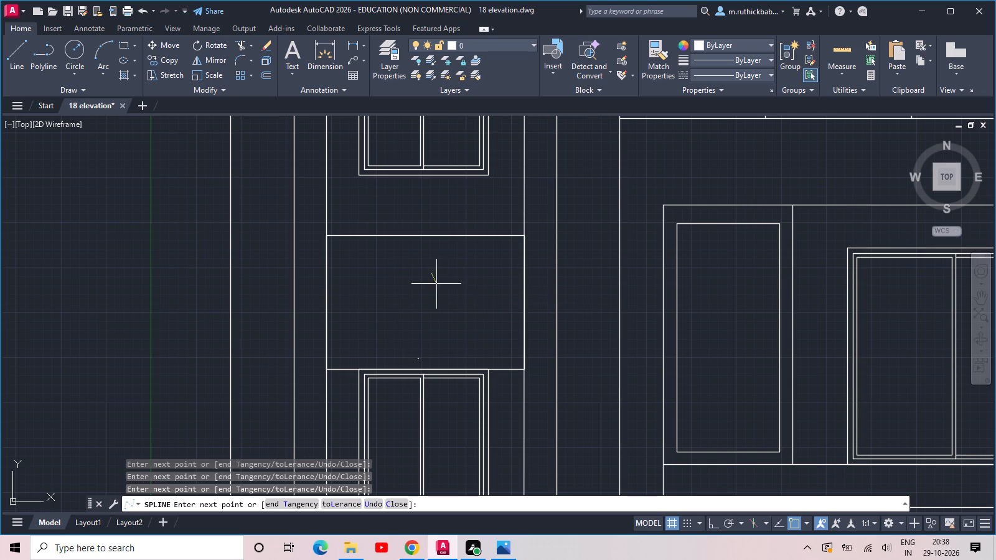
{"action": "left_click_drag", "start_coordinate": [438, 286], "coordinate": [440, 289]}
{"action": "left_click", "coordinate": [463, 294]}
{"action": "left_click_drag", "start_coordinate": [467, 308], "coordinate": [462, 314]}
{"action": "left_click", "coordinate": [458, 319]}
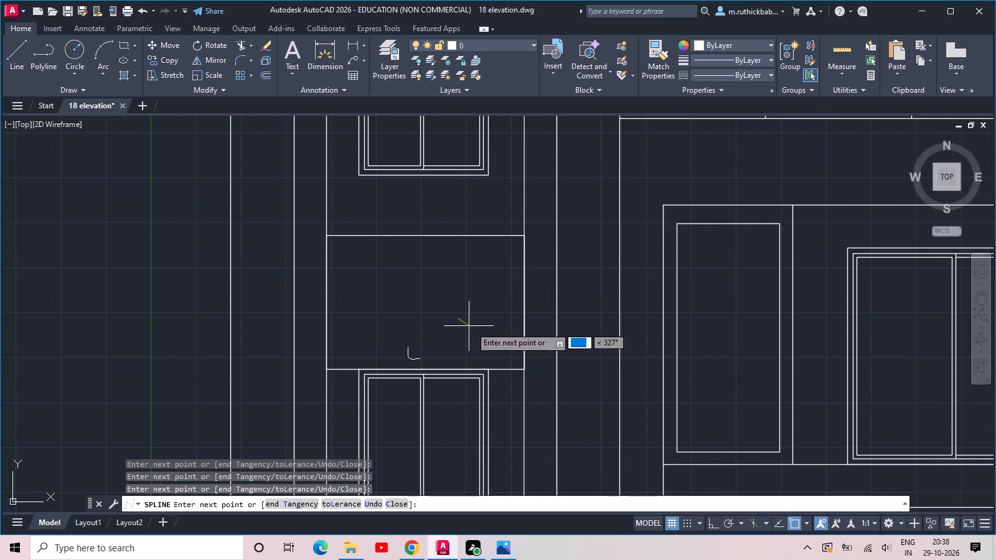
{"action": "left_click", "coordinate": [471, 327]}
Finish the tree spline along the crown's lower right, down the trunk to the panel's bottom edge and back up inside the trunk.
{"action": "left_click_drag", "start_coordinate": [462, 335], "coordinate": [452, 337]}
{"action": "left_click_drag", "start_coordinate": [448, 337], "coordinate": [442, 339]}
{"action": "left_click_drag", "start_coordinate": [439, 339], "coordinate": [440, 345]}
{"action": "left_click", "coordinate": [443, 346]}
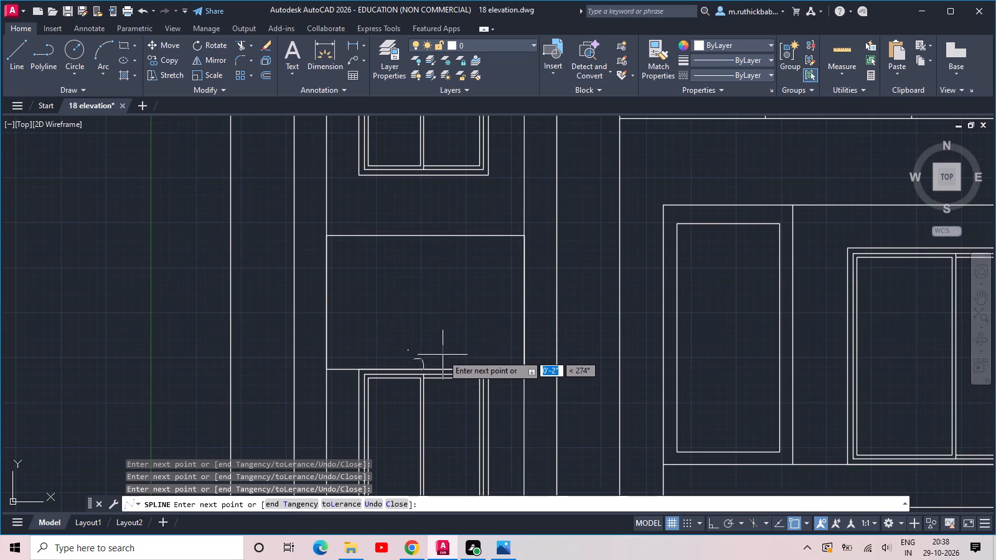
{"action": "left_click", "coordinate": [441, 355]}
{"action": "left_click", "coordinate": [438, 357]}
{"action": "left_click", "coordinate": [433, 362]}
{"action": "left_click", "coordinate": [430, 367]}
{"action": "left_click", "coordinate": [428, 365]}
{"action": "left_click", "coordinate": [425, 347]}
{"action": "left_click", "coordinate": [425, 338]}
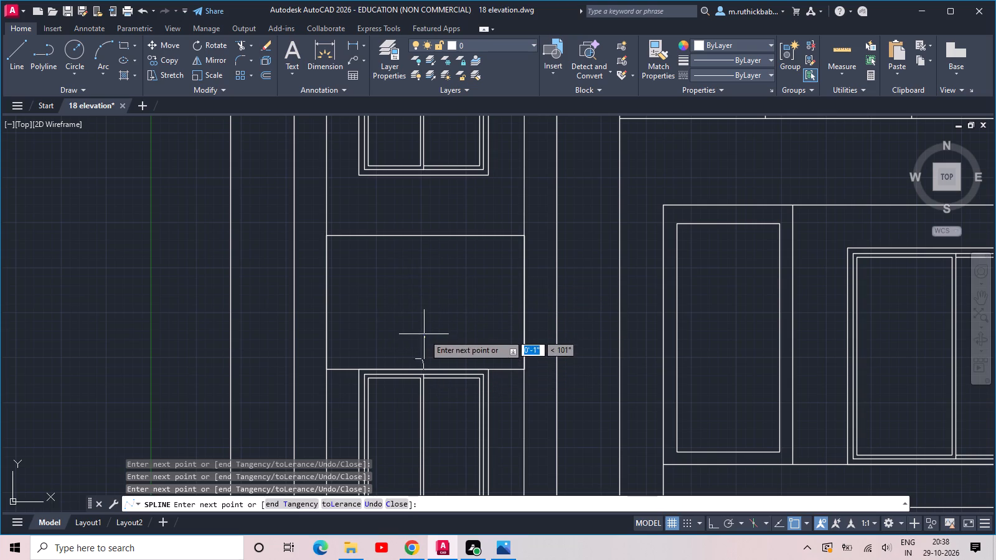
{"action": "left_click", "coordinate": [426, 329]}
{"action": "key", "text": "space"}
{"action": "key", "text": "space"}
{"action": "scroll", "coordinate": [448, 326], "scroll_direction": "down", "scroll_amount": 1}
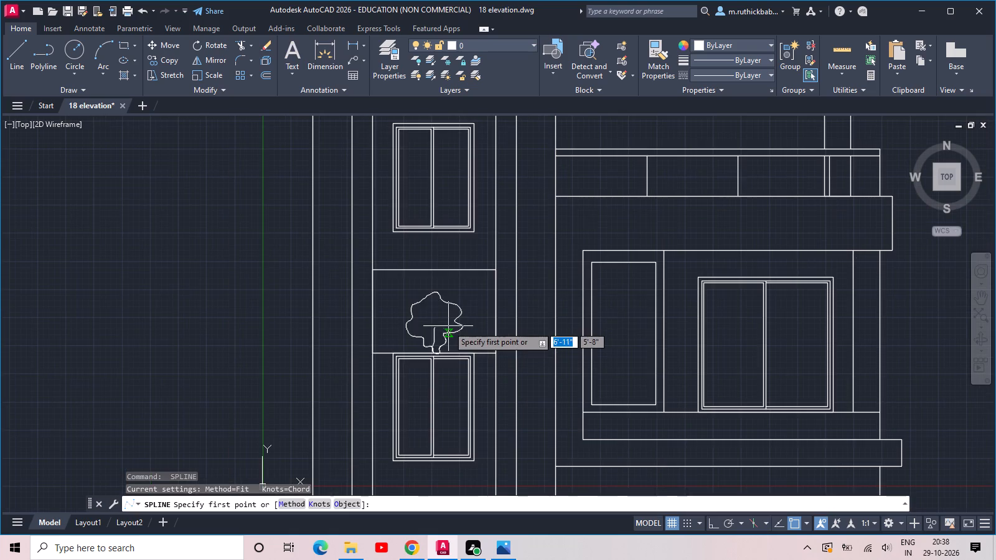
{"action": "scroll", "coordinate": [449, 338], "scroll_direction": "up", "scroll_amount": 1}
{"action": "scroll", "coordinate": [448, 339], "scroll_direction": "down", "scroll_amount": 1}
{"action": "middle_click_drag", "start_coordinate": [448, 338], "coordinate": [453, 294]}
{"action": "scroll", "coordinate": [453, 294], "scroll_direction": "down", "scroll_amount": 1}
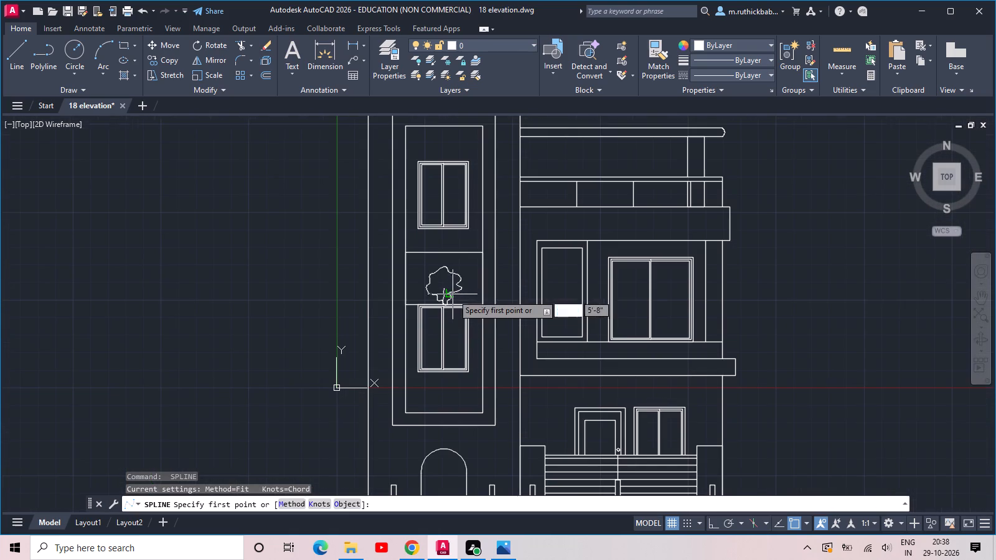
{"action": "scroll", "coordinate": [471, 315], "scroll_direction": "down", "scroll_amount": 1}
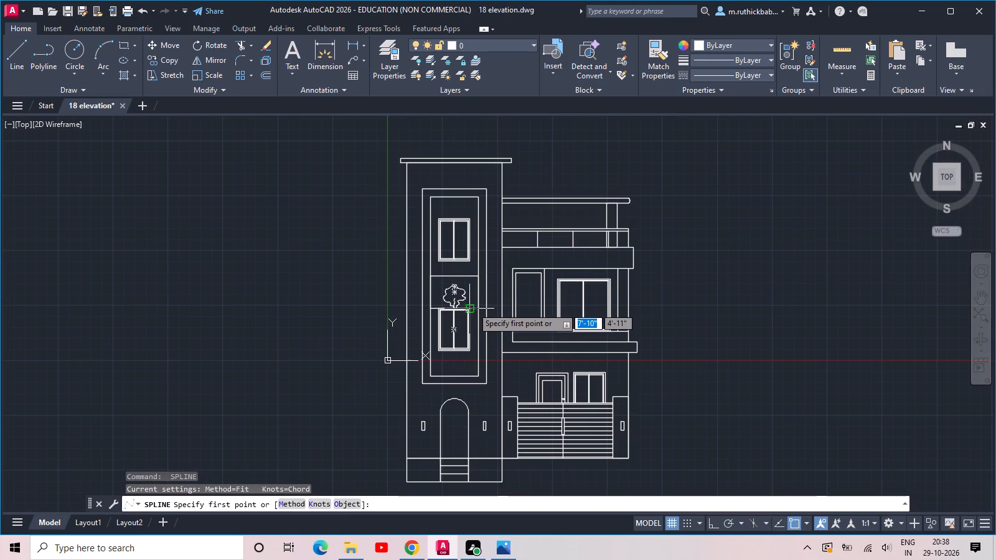
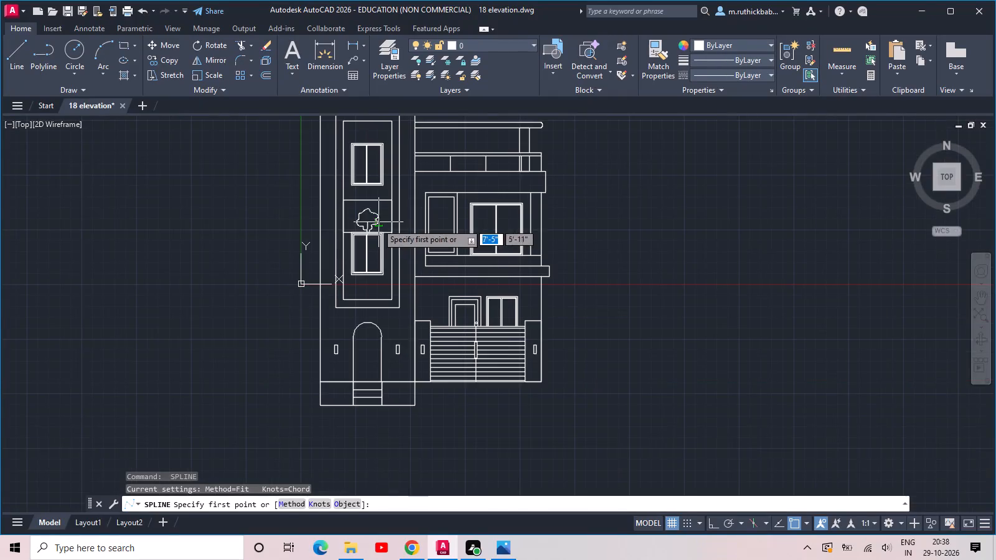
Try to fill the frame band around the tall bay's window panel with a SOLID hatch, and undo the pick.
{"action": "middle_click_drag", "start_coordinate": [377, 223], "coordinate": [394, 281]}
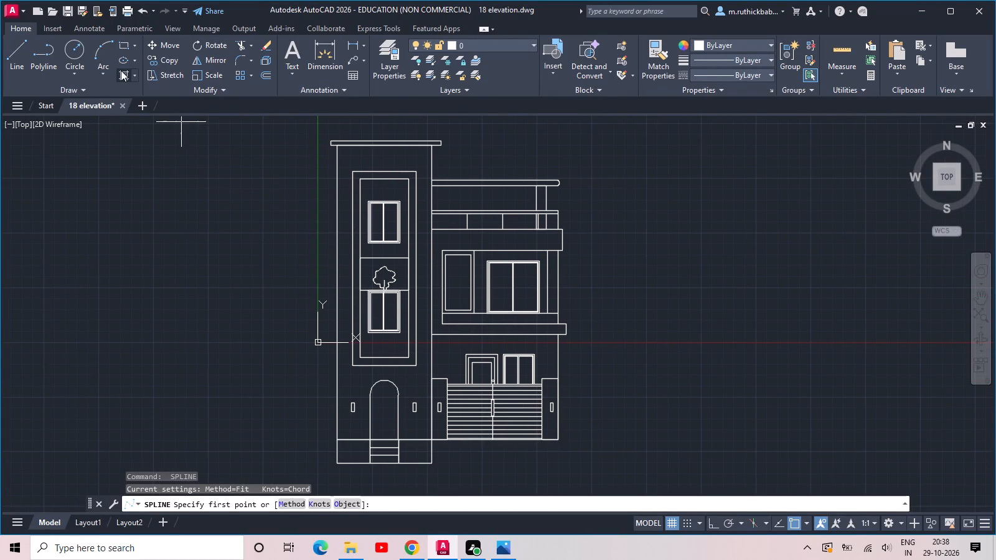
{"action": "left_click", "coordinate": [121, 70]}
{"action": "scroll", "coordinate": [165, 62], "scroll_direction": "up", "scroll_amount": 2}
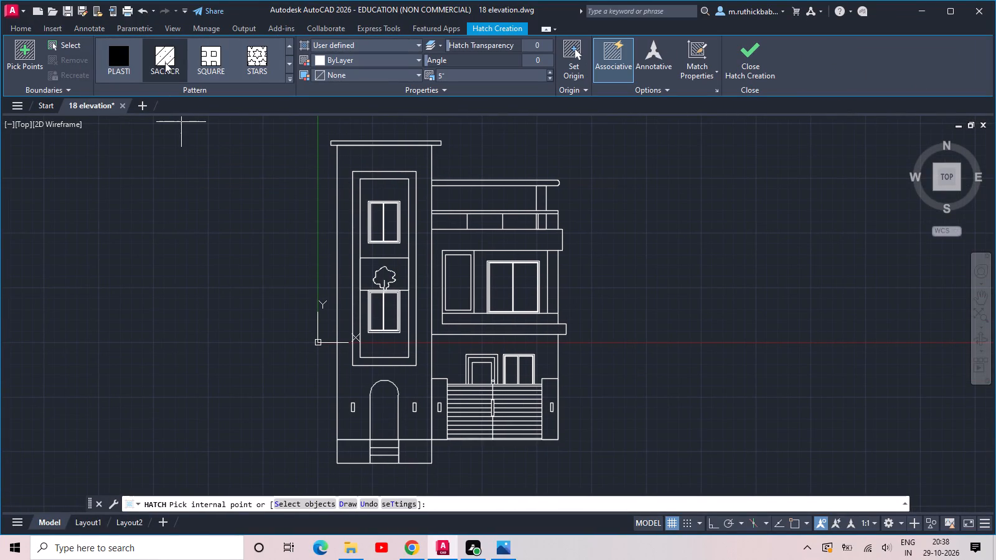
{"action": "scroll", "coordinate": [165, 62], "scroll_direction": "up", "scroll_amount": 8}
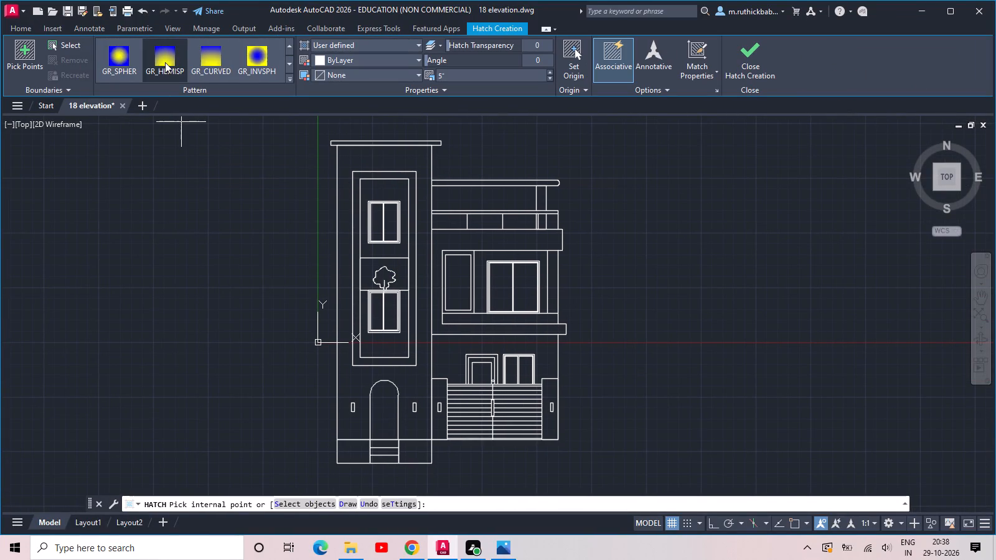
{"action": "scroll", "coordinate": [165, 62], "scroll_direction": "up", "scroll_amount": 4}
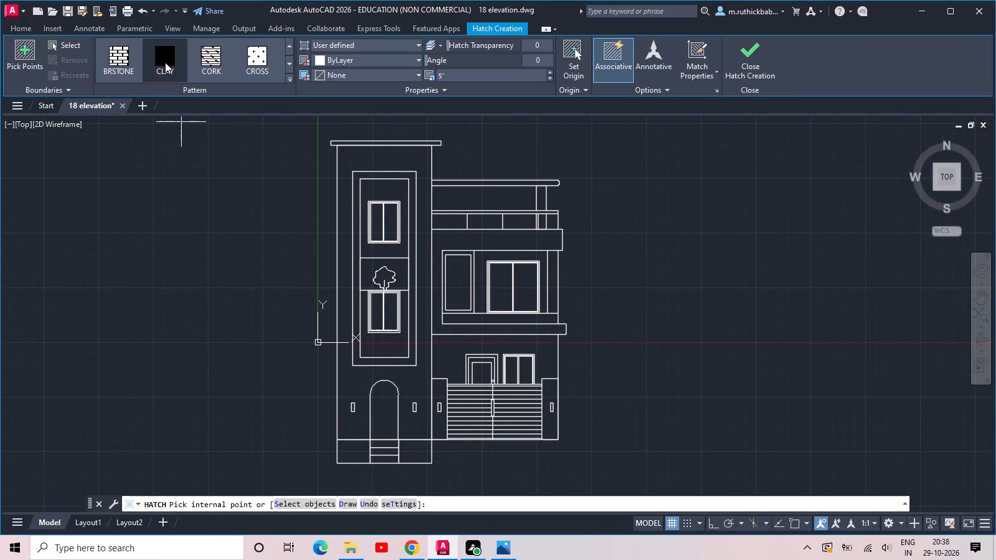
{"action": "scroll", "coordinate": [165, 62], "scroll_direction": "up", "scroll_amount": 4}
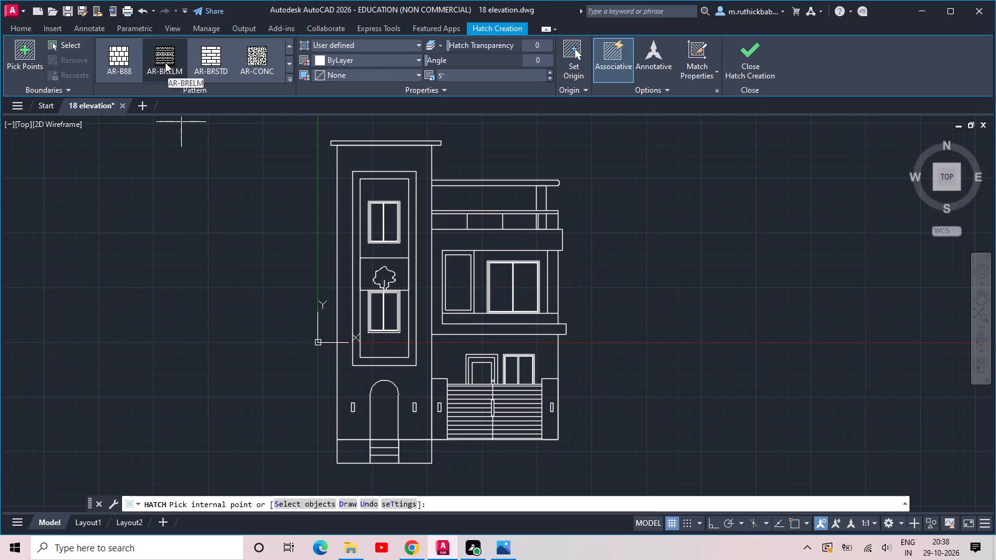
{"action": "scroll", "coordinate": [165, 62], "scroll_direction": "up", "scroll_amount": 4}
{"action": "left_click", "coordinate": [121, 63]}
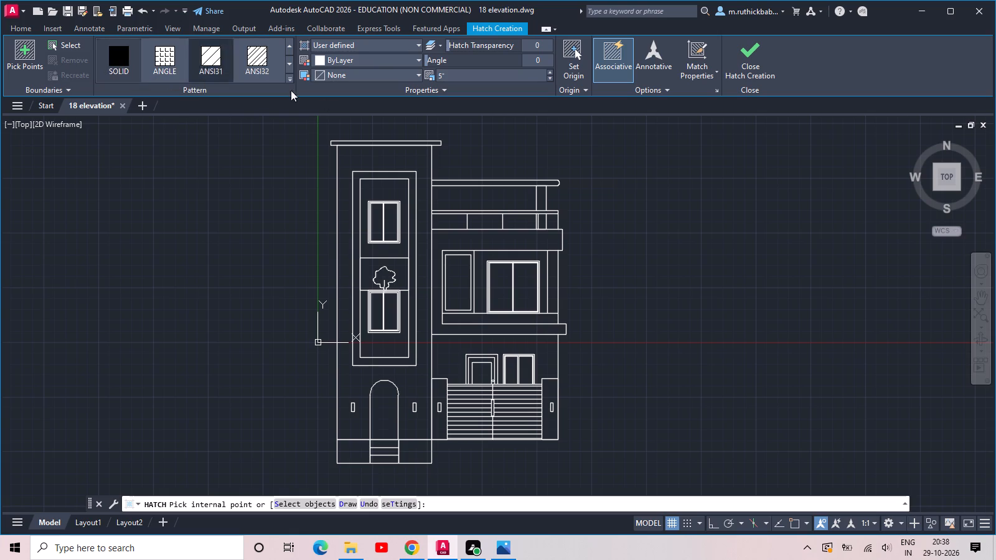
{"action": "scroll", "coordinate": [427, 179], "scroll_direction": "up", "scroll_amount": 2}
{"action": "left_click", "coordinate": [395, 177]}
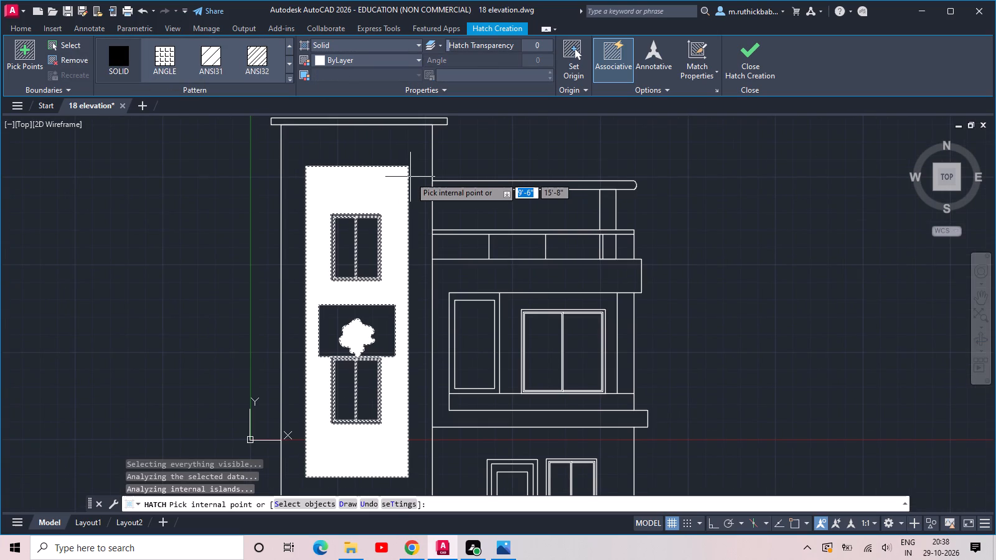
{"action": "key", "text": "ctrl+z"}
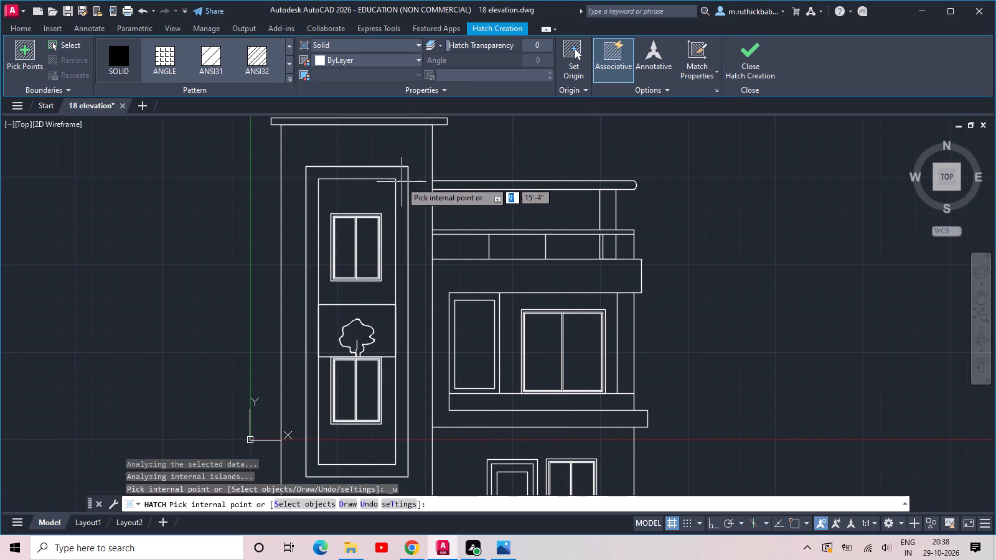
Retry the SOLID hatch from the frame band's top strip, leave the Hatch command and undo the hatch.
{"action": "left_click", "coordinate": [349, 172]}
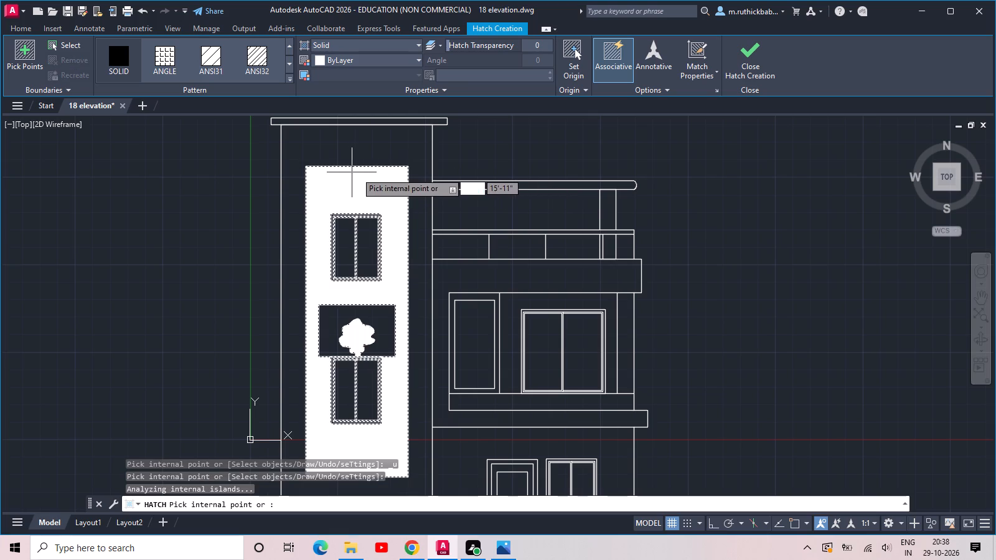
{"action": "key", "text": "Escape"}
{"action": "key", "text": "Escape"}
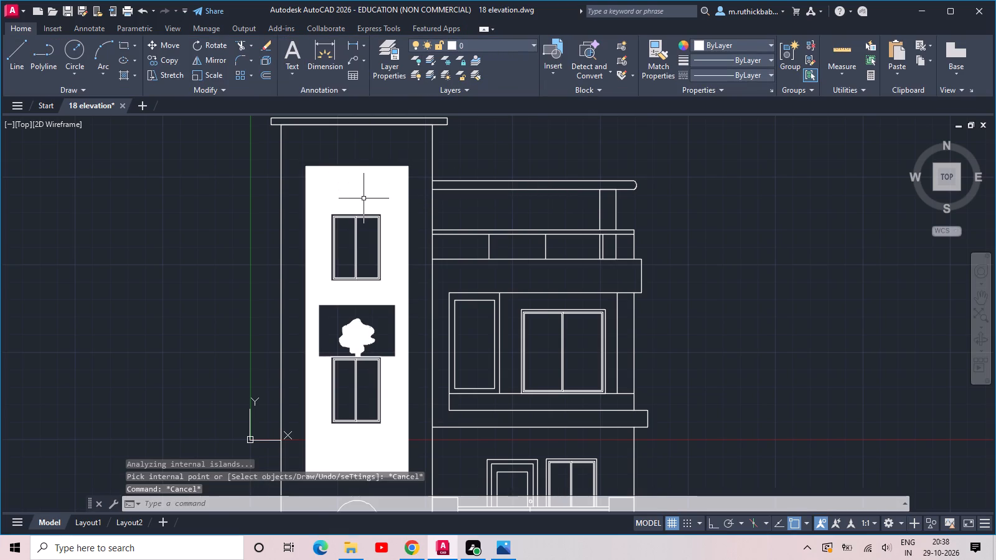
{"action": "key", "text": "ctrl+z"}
Select the whole building elevation and join its objects with the Join command.
{"action": "scroll", "coordinate": [387, 291], "scroll_direction": "up", "scroll_amount": 1}
{"action": "scroll", "coordinate": [384, 354], "scroll_direction": "up", "scroll_amount": 3}
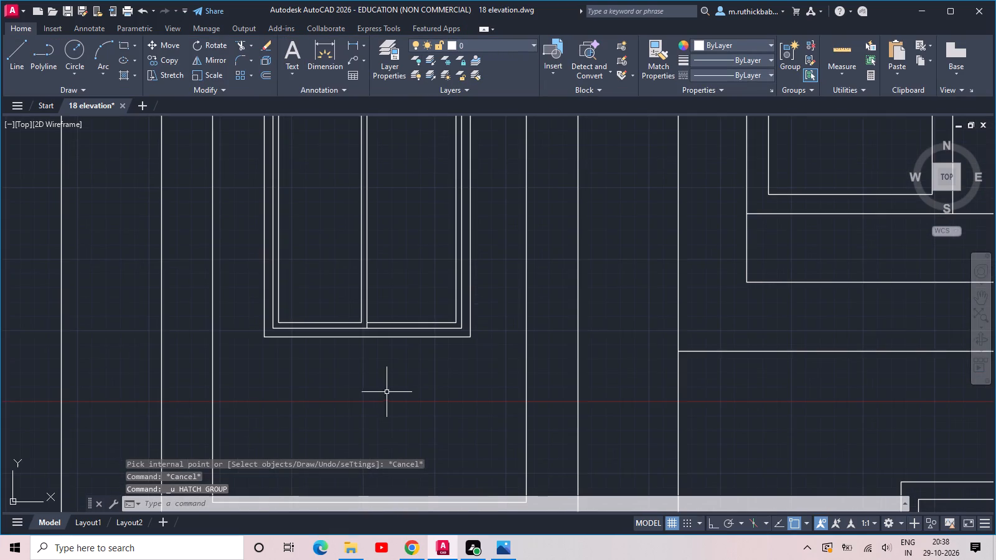
{"action": "scroll", "coordinate": [403, 385], "scroll_direction": "down", "scroll_amount": 1}
{"action": "middle_click_drag", "start_coordinate": [418, 386], "coordinate": [428, 375]}
{"action": "scroll", "coordinate": [483, 378], "scroll_direction": "down", "scroll_amount": 1}
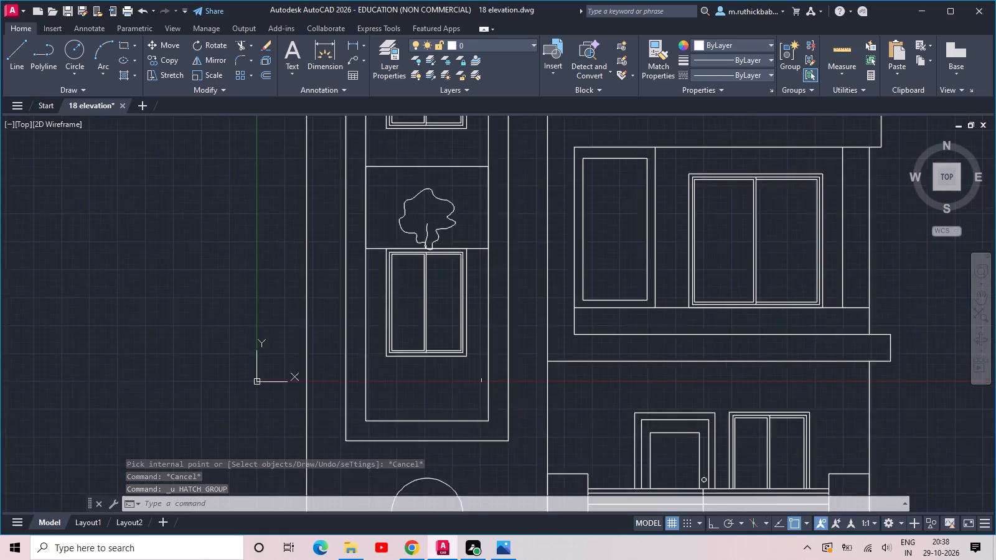
{"action": "scroll", "coordinate": [483, 380], "scroll_direction": "down", "scroll_amount": 3}
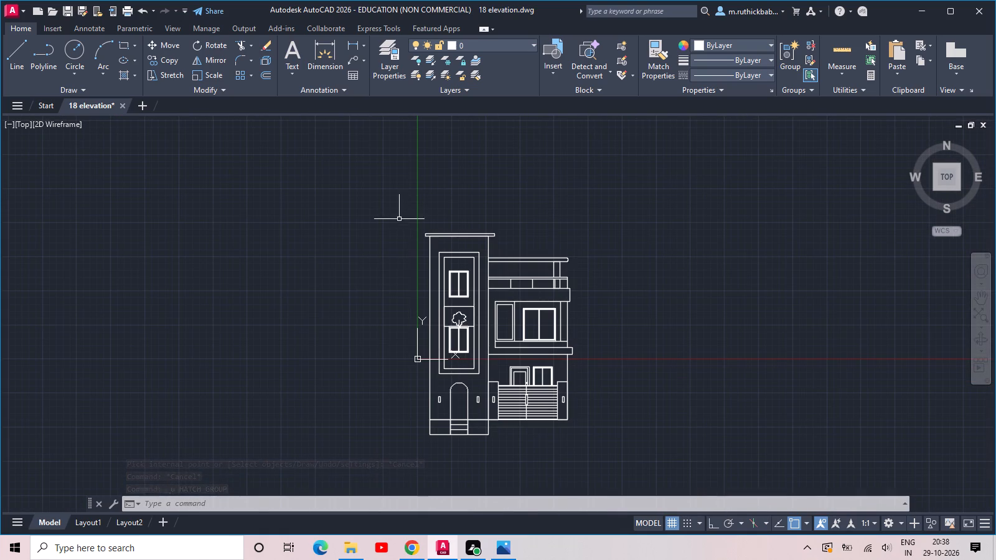
{"action": "left_click", "coordinate": [400, 212]}
{"action": "left_click", "coordinate": [609, 449]}
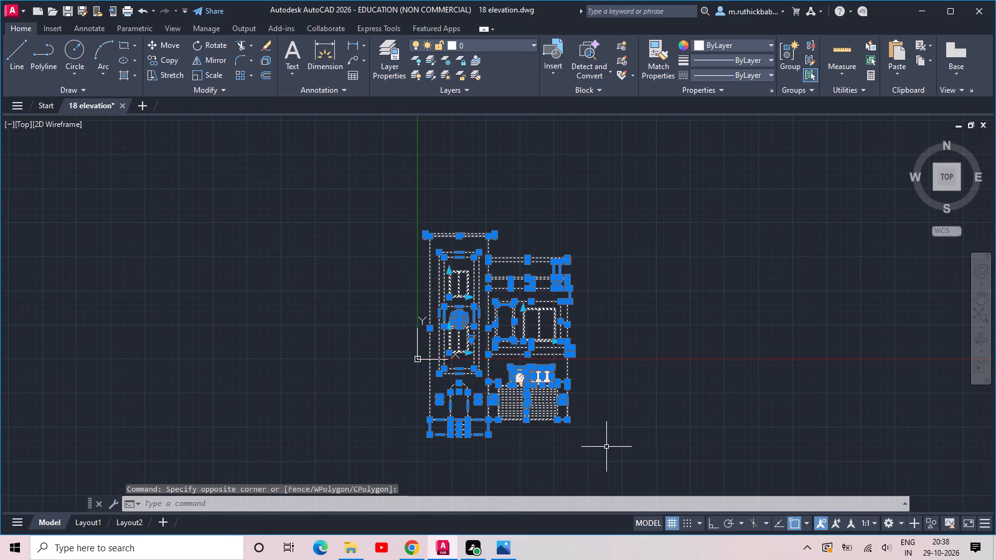
{"action": "key", "text": "j"}
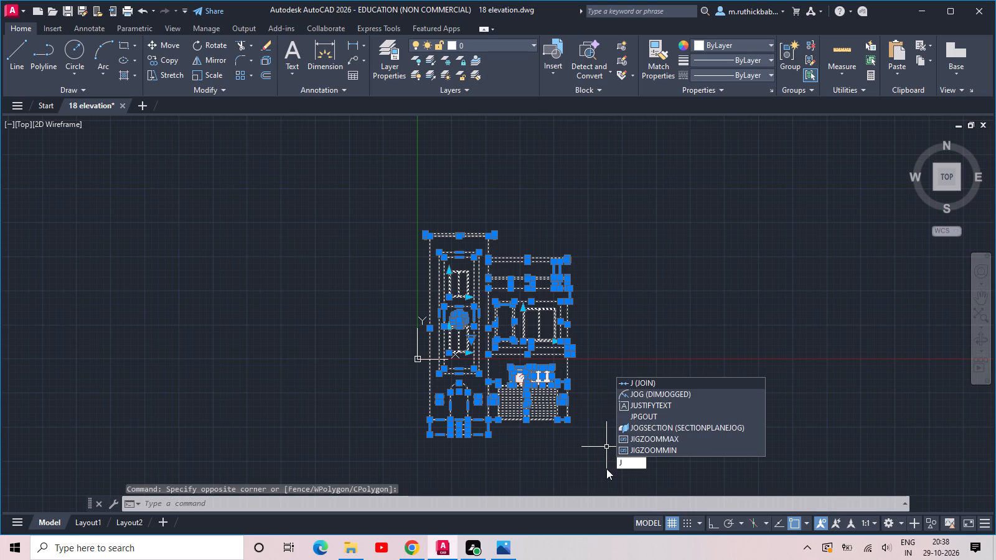
{"action": "key", "text": "space"}
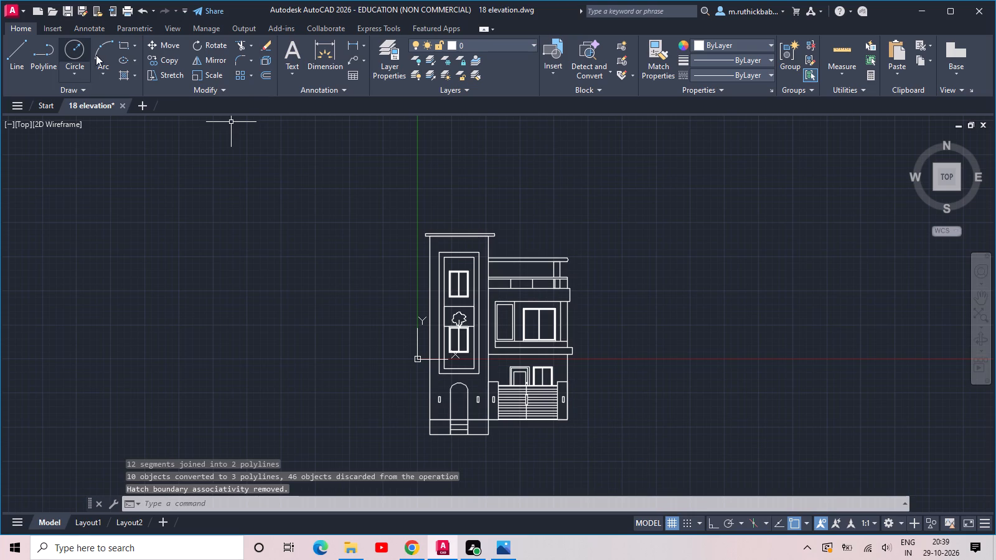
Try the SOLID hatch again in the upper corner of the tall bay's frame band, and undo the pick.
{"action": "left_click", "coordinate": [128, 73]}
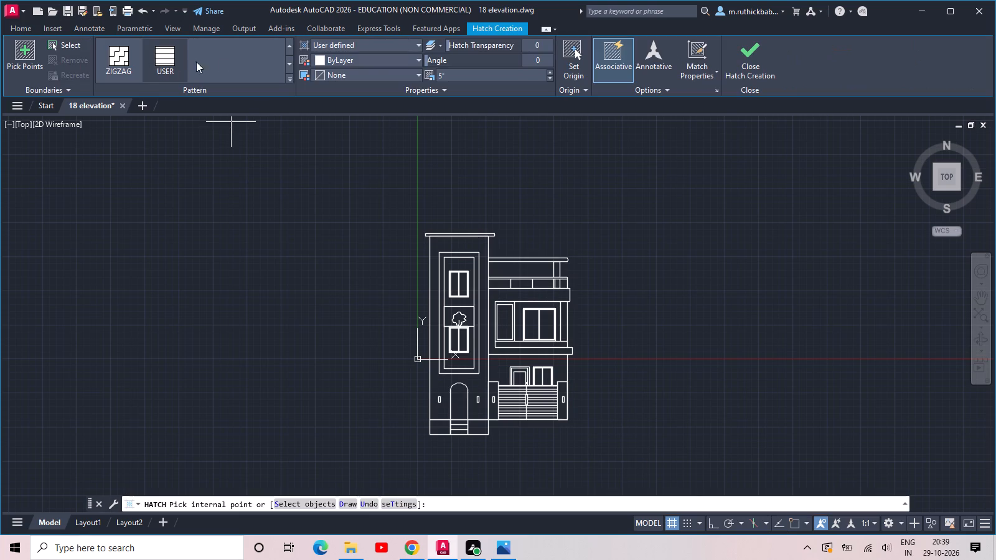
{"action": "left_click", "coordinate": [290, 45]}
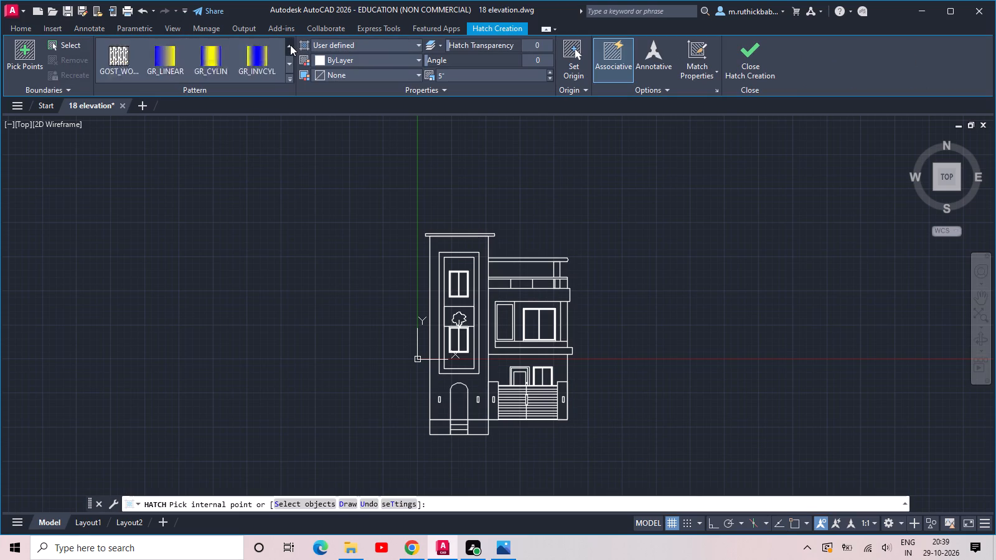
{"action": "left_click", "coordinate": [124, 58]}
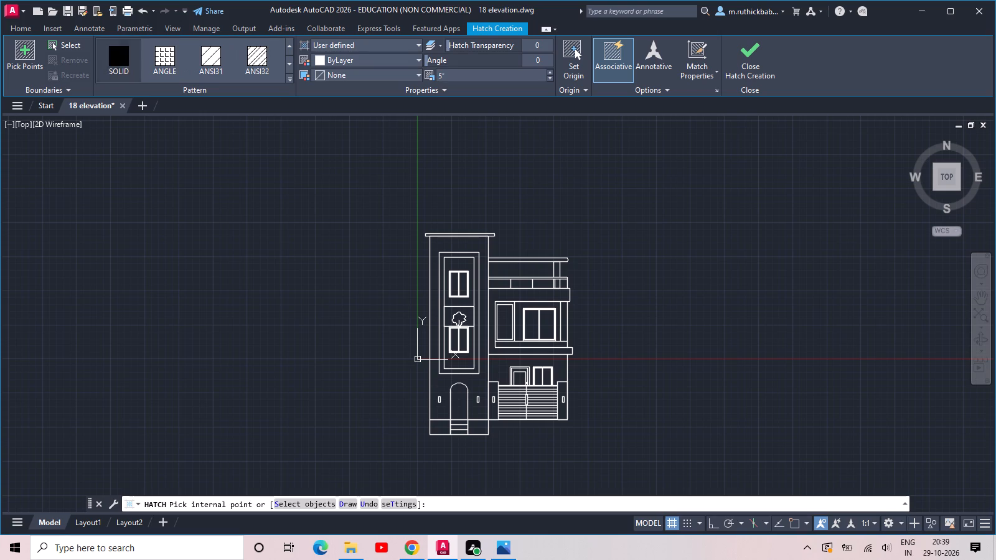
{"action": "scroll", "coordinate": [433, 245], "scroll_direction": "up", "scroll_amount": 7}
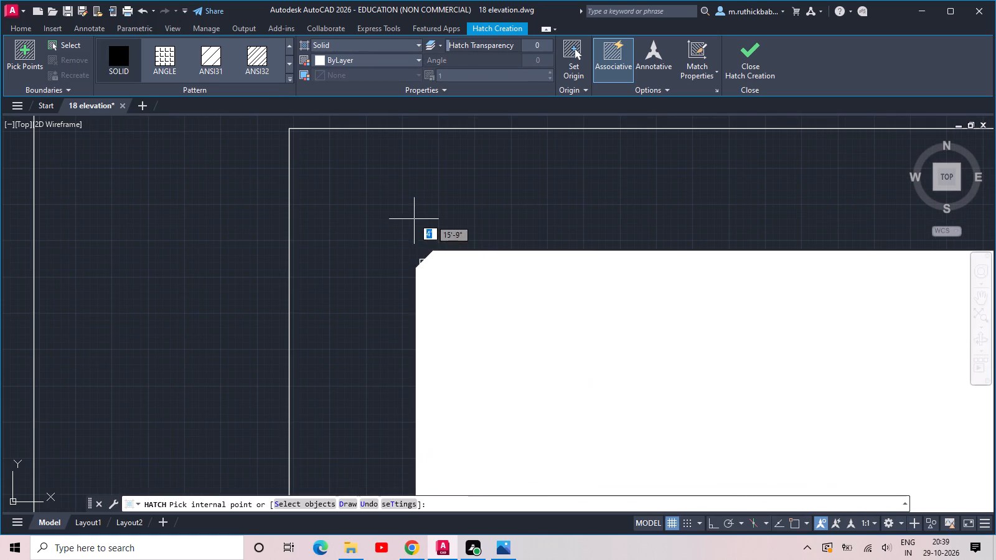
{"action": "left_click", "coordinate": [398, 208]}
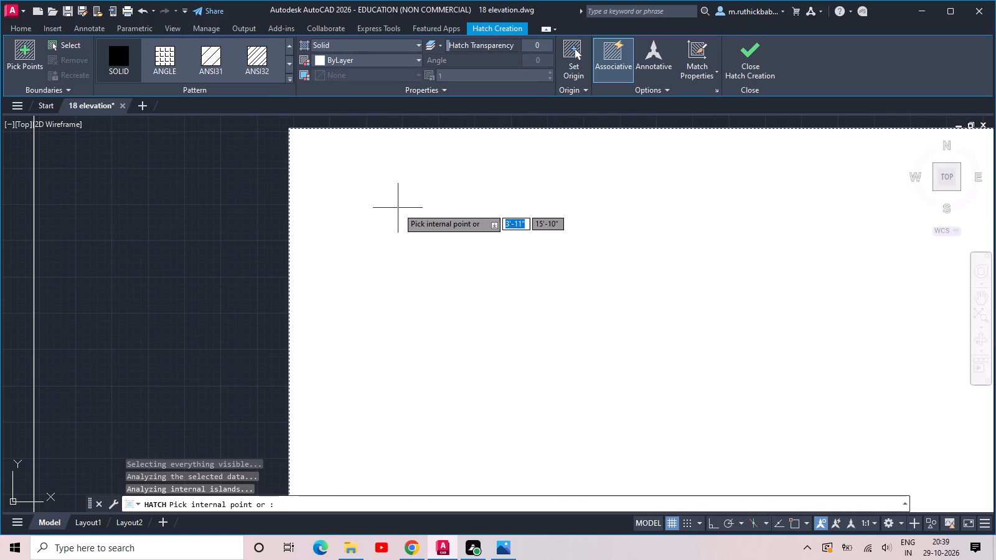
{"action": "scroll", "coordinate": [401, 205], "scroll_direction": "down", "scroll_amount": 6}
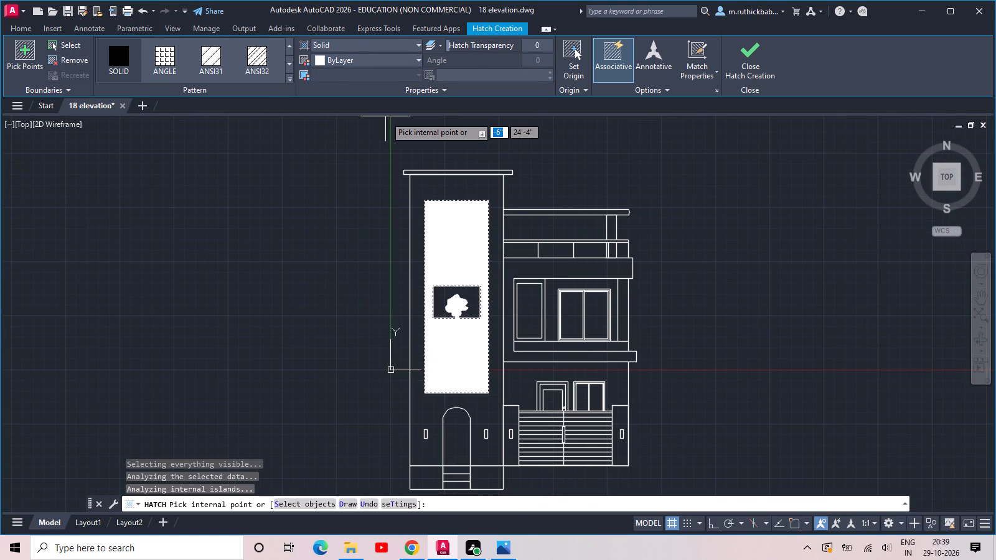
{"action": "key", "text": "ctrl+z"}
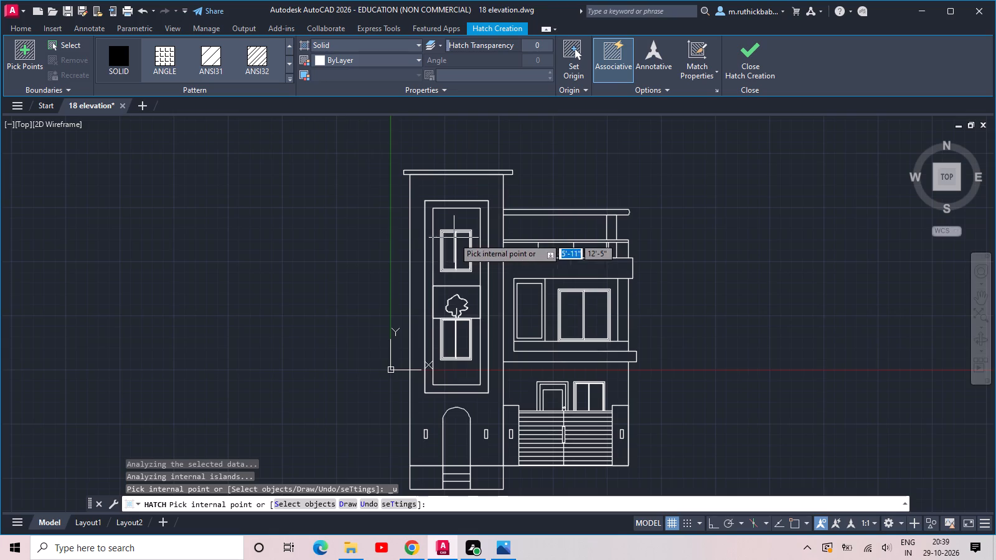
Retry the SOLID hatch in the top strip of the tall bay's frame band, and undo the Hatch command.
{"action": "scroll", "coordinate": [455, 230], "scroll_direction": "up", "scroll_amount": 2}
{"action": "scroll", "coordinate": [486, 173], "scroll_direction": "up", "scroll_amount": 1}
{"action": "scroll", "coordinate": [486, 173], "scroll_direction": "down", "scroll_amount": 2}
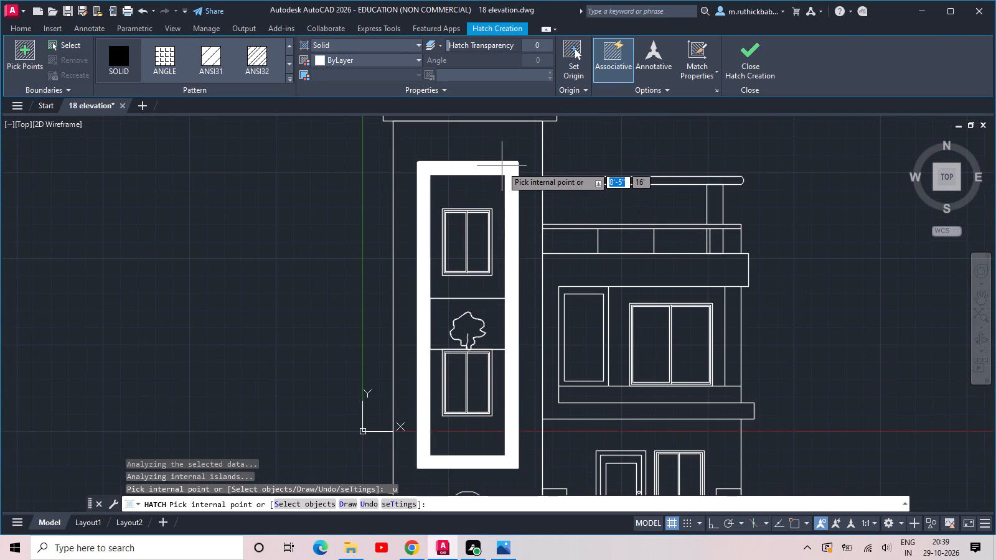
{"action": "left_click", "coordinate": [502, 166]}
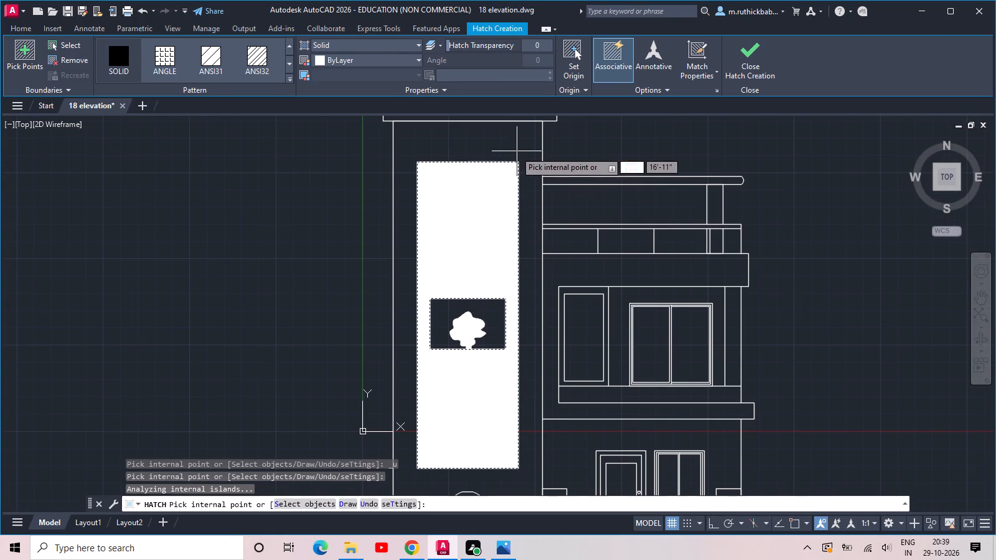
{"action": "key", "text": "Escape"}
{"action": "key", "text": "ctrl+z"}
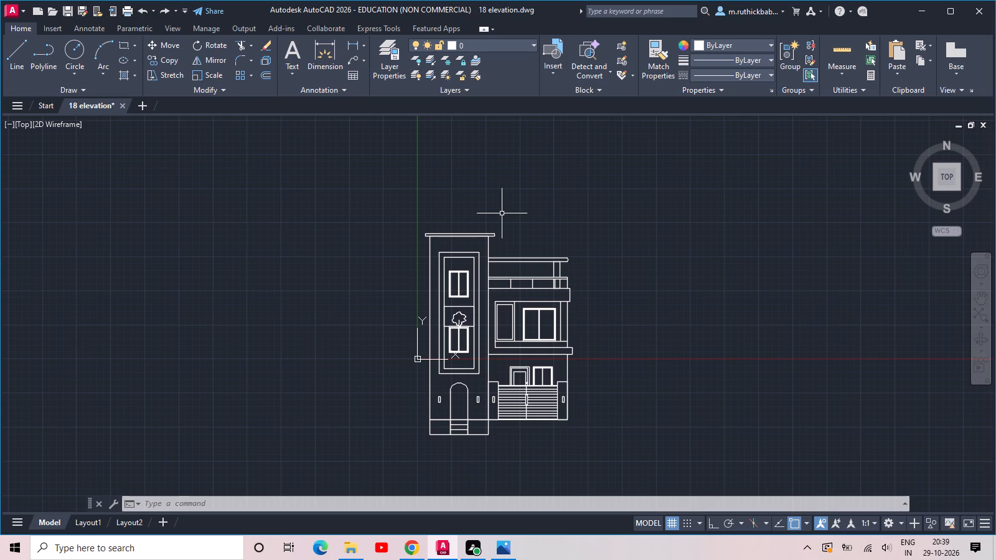
Hatch the first and third panels of the roof terrace railing with the DASH pattern at scale 30.
{"action": "scroll", "coordinate": [496, 247], "scroll_direction": "up", "scroll_amount": 3}
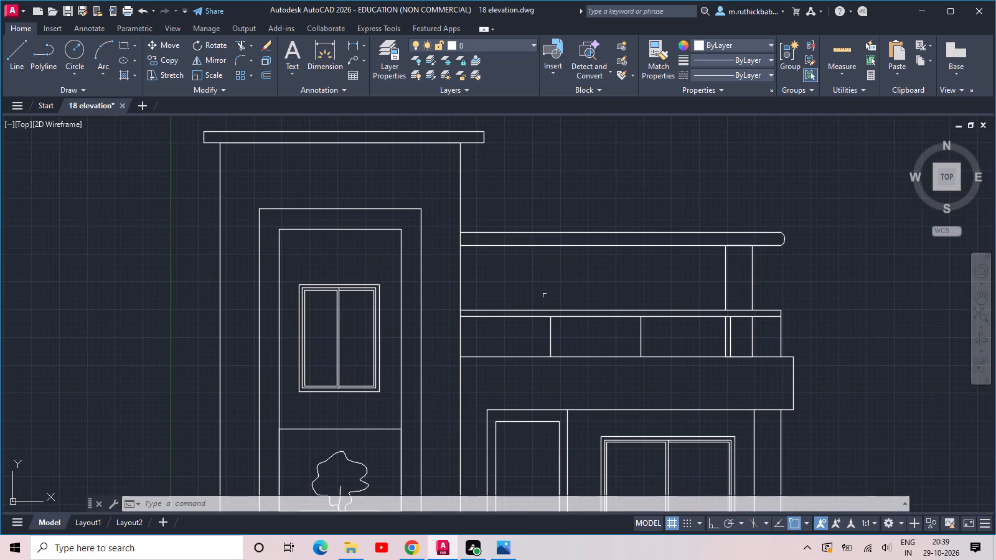
{"action": "middle_click_drag", "start_coordinate": [561, 295], "coordinate": [517, 248]}
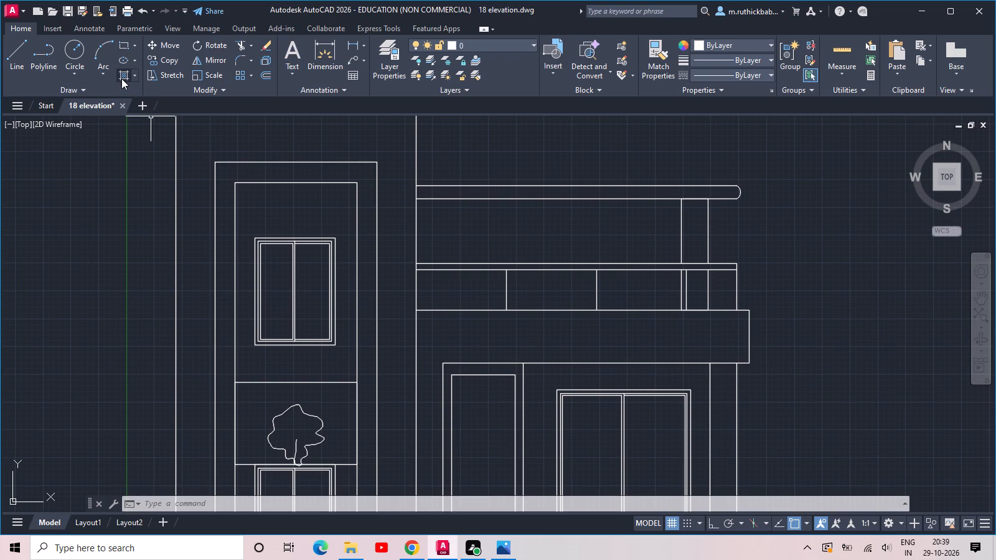
{"action": "left_click", "coordinate": [121, 78]}
{"action": "scroll", "coordinate": [182, 68], "scroll_direction": "down", "scroll_amount": 2}
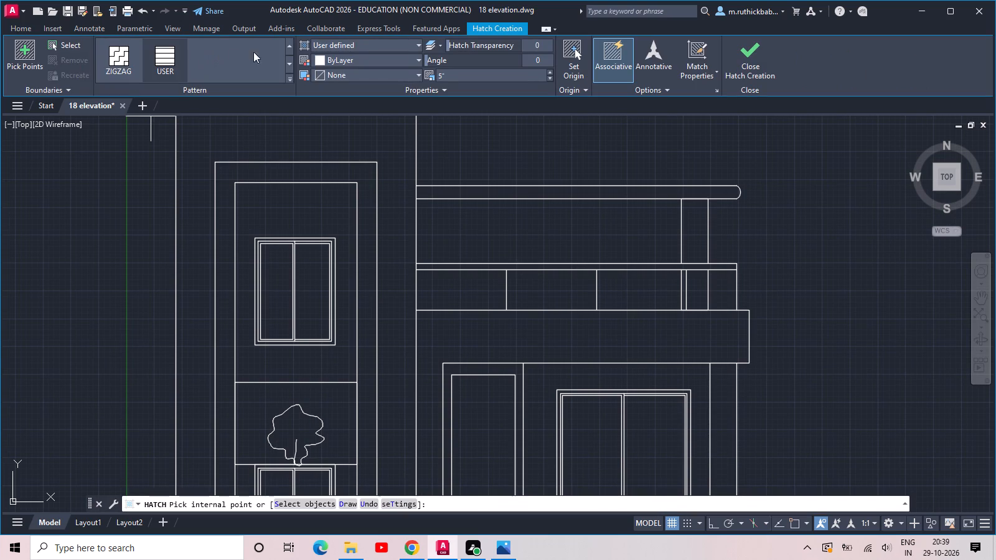
{"action": "left_click", "coordinate": [291, 51]}
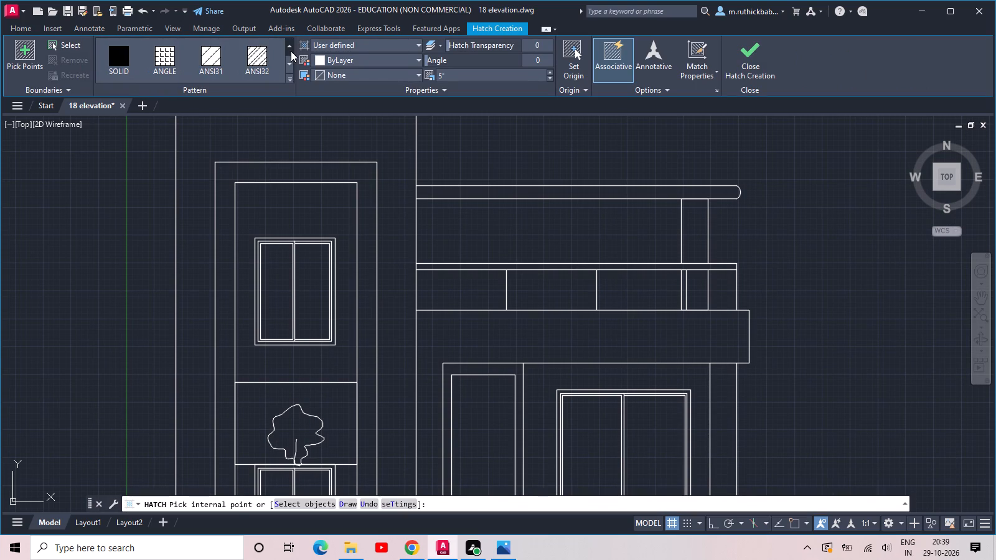
{"action": "left_click", "coordinate": [294, 60]}
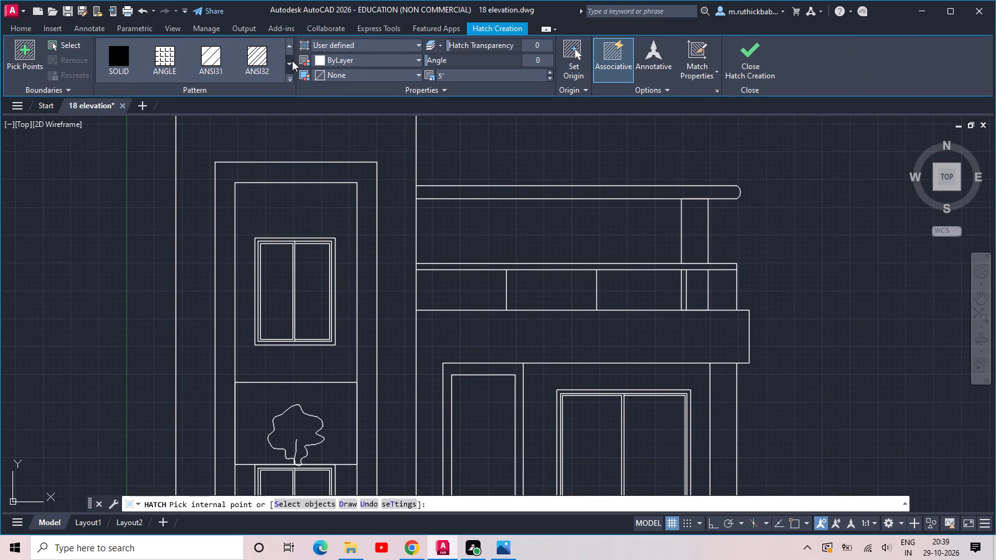
{"action": "left_click", "coordinate": [291, 60]}
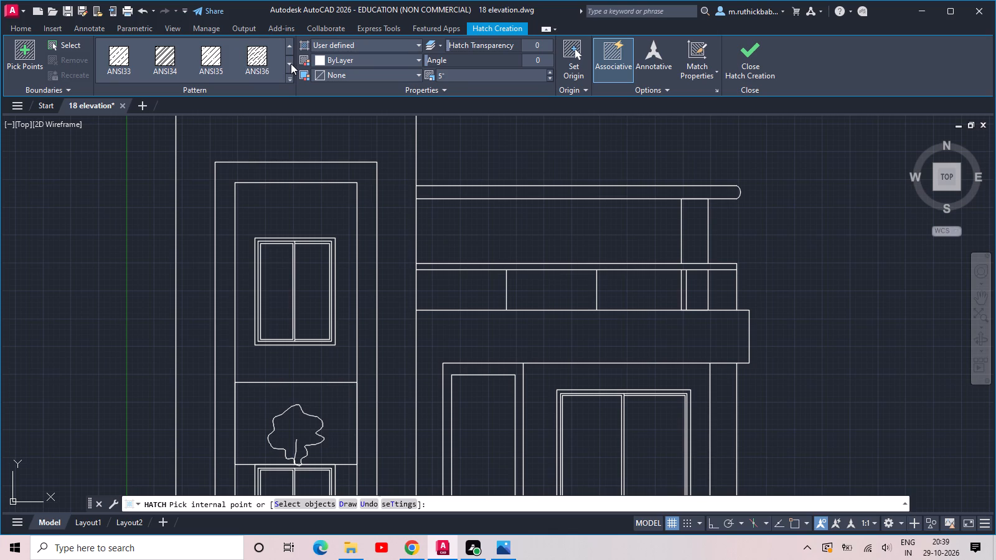
{"action": "left_click", "coordinate": [291, 63]}
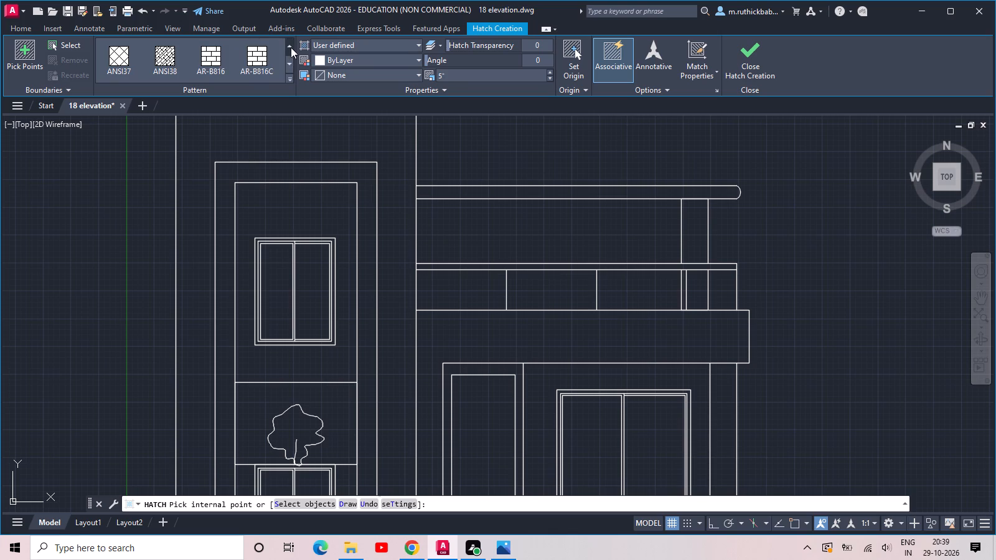
{"action": "left_click", "coordinate": [290, 58]}
{"action": "left_click", "coordinate": [290, 58]}
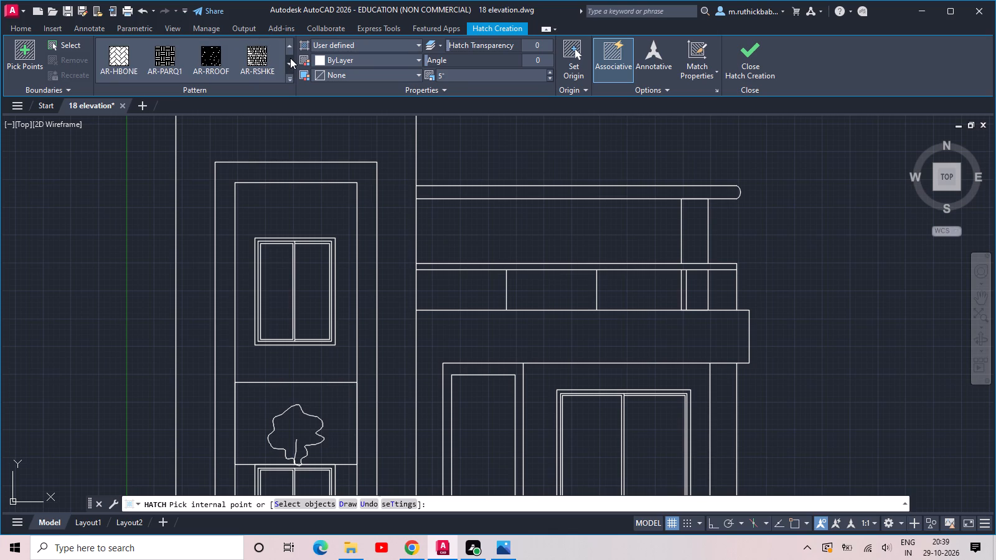
{"action": "left_click", "coordinate": [290, 58]}
{"action": "left_click", "coordinate": [290, 58]}
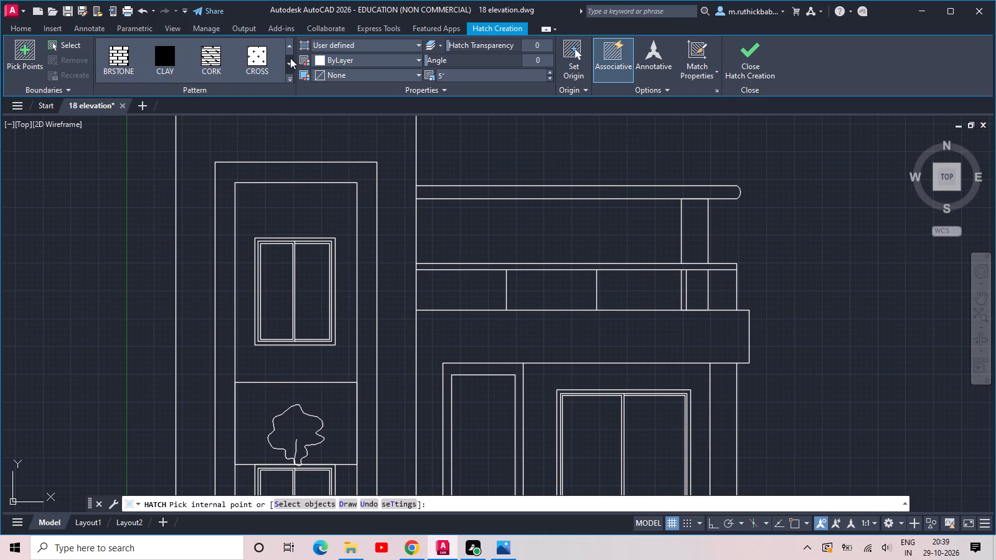
{"action": "left_click", "coordinate": [290, 58]}
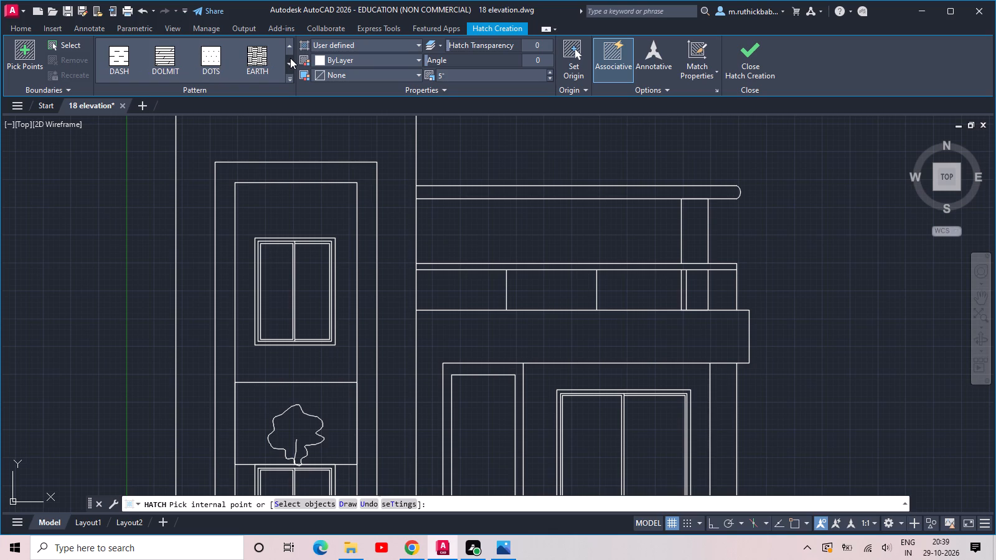
{"action": "left_click", "coordinate": [290, 58]}
{"action": "left_click", "coordinate": [292, 47]}
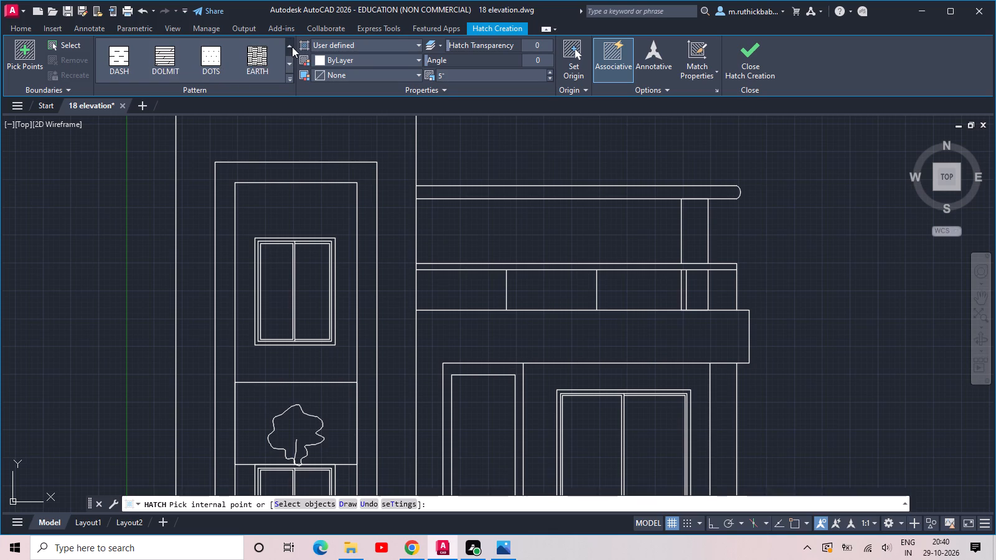
{"action": "left_click", "coordinate": [122, 58]}
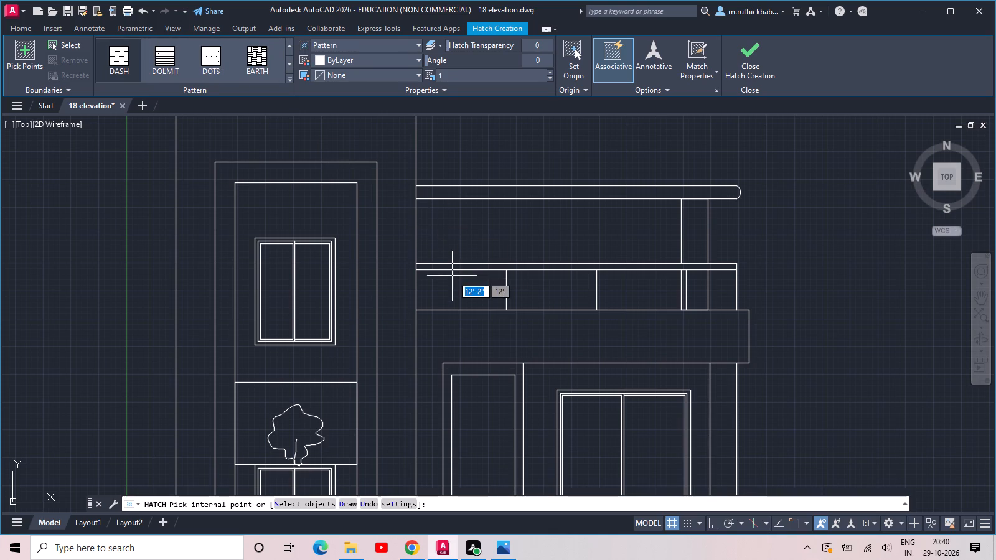
{"action": "left_click", "coordinate": [448, 77]}
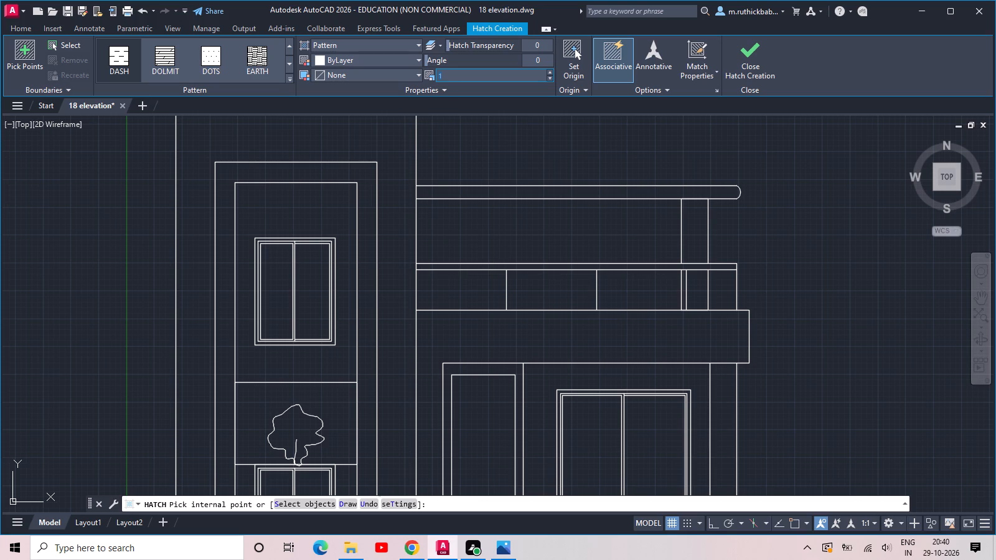
{"action": "key", "text": "1"}
{"action": "type", "text": "00"}
{"action": "key", "text": "Return"}
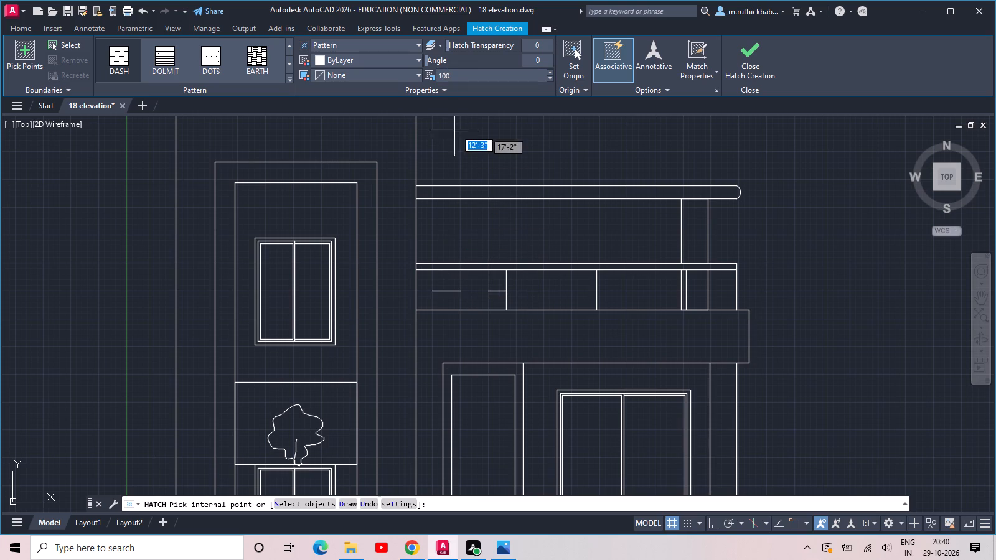
{"action": "double_click", "coordinate": [459, 72]}
{"action": "type", "text": "30"}
{"action": "key", "text": "Return"}
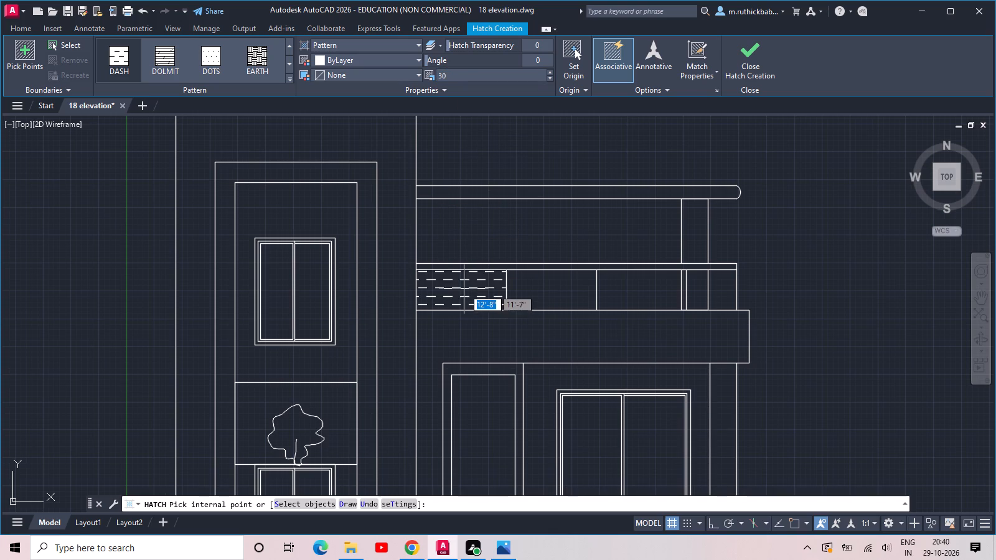
{"action": "left_click", "coordinate": [469, 288]}
{"action": "left_click", "coordinate": [633, 294]}
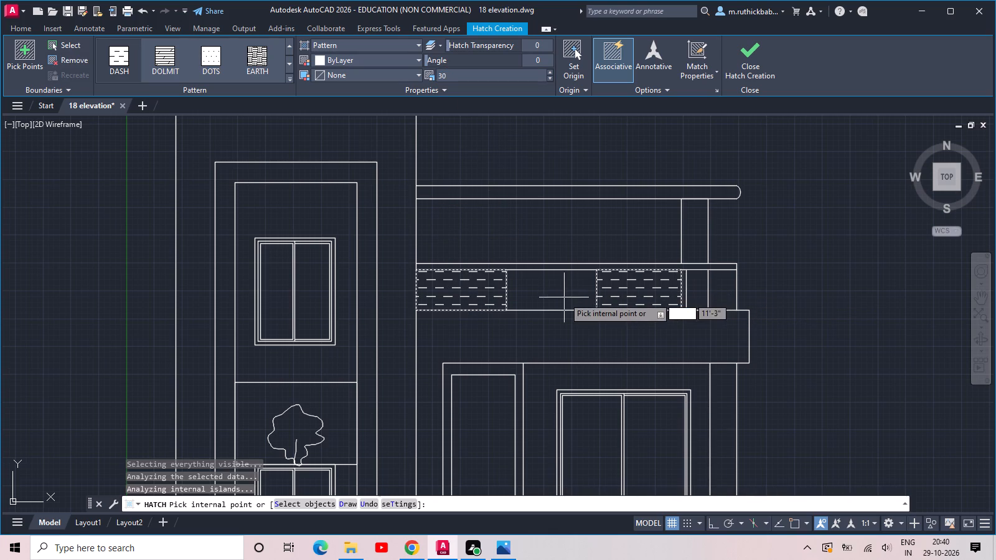
{"action": "scroll", "coordinate": [572, 292], "scroll_direction": "down", "scroll_amount": 3}
{"action": "scroll", "coordinate": [584, 345], "scroll_direction": "up", "scroll_amount": 2}
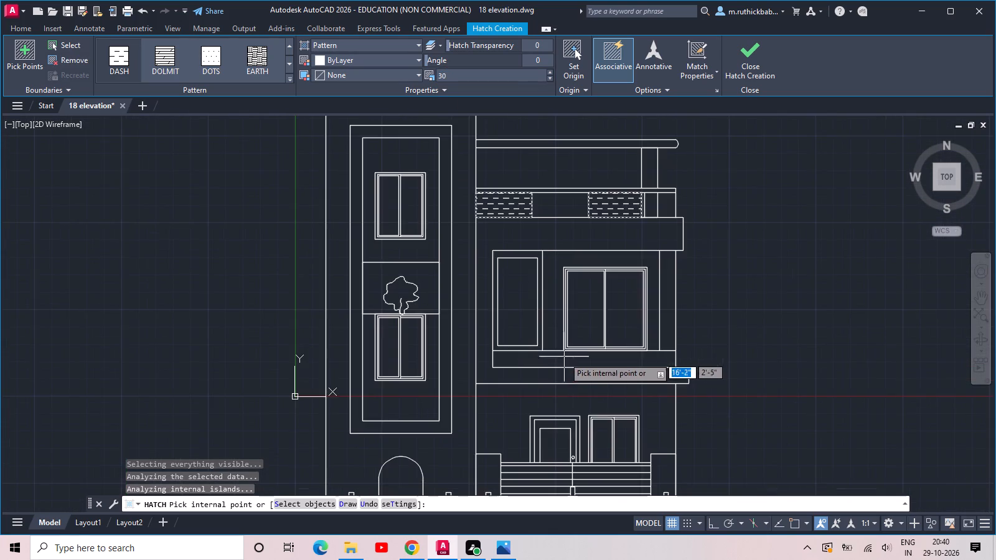
{"action": "scroll", "coordinate": [555, 367], "scroll_direction": "up", "scroll_amount": 1}
{"action": "scroll", "coordinate": [464, 347], "scroll_direction": "down", "scroll_amount": 1}
{"action": "key", "text": "Escape"}
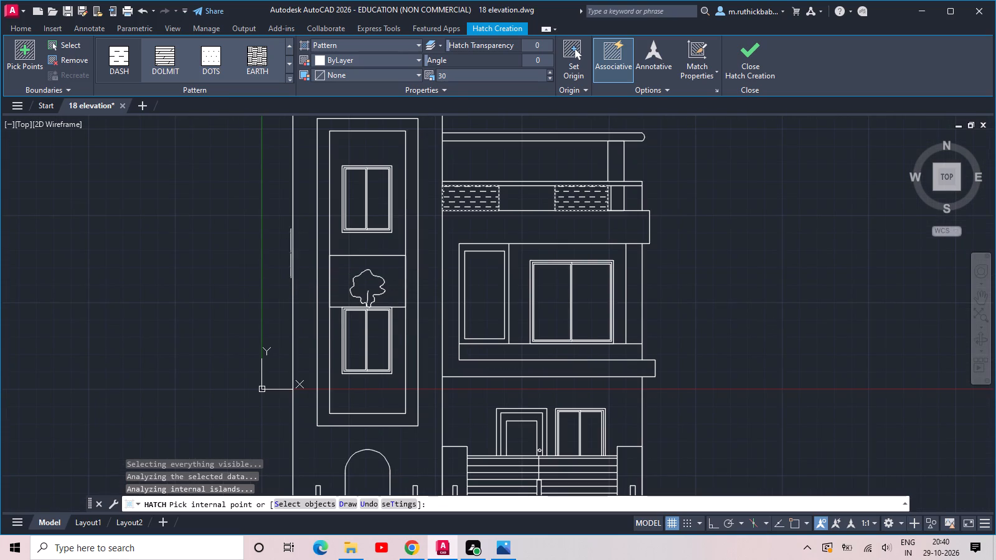
{"action": "key", "text": "Escape"}
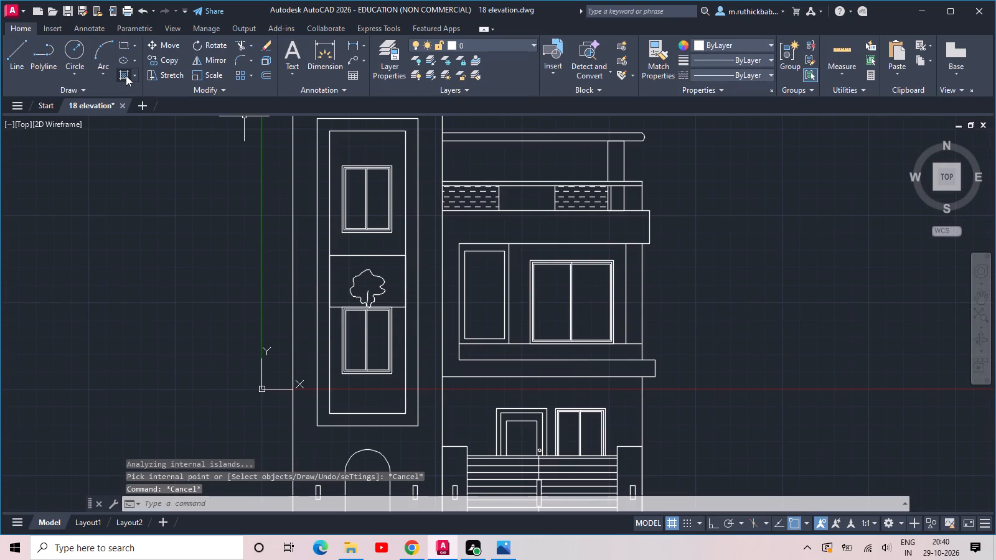
Hatch the C-shaped band framing the first-floor door and window with the AR-HBONE pattern at scale 2.
{"action": "left_click", "coordinate": [126, 75]}
{"action": "scroll", "coordinate": [140, 57], "scroll_direction": "down", "scroll_amount": 1}
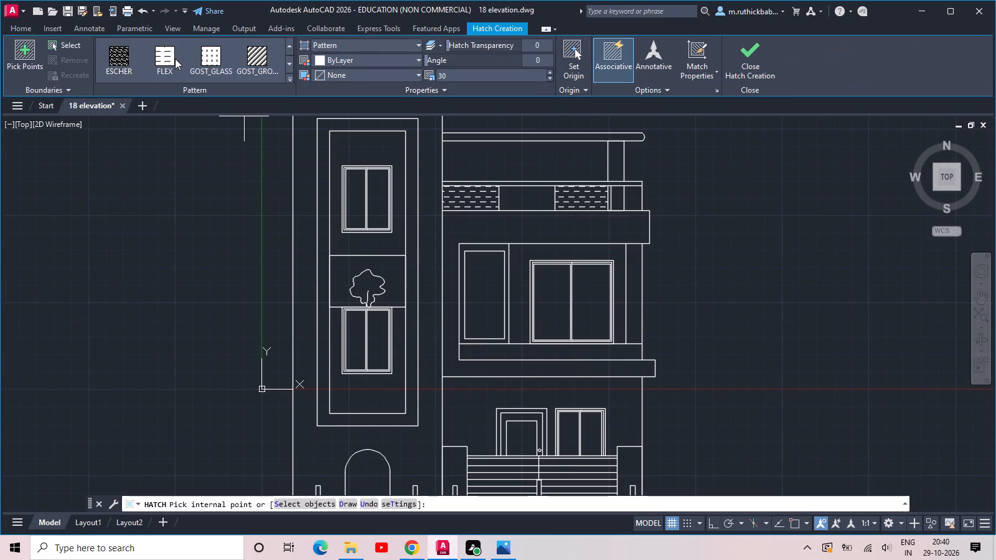
{"action": "scroll", "coordinate": [175, 58], "scroll_direction": "down", "scroll_amount": 2}
{"action": "scroll", "coordinate": [175, 58], "scroll_direction": "up", "scroll_amount": 3}
{"action": "scroll", "coordinate": [175, 58], "scroll_direction": "down", "scroll_amount": 4}
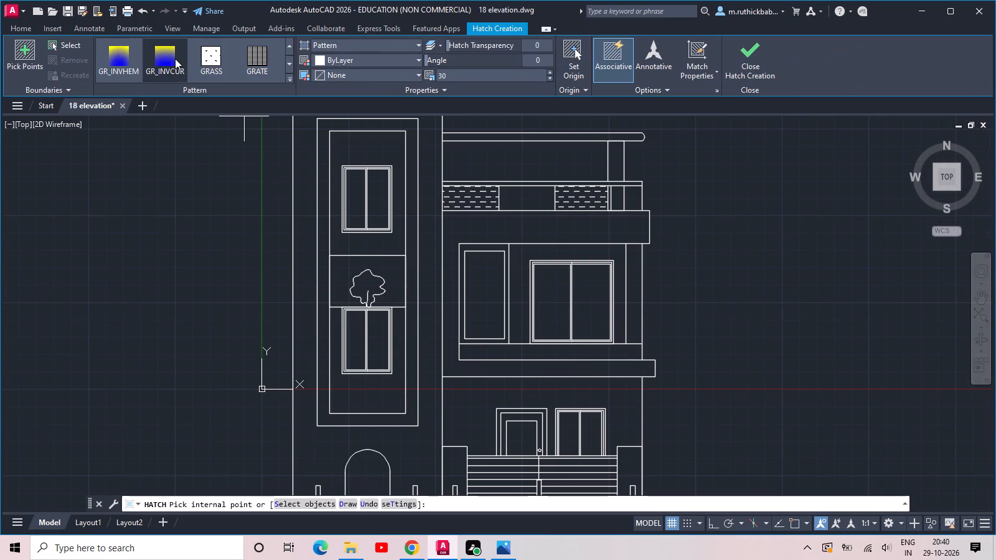
{"action": "scroll", "coordinate": [175, 58], "scroll_direction": "down", "scroll_amount": 4}
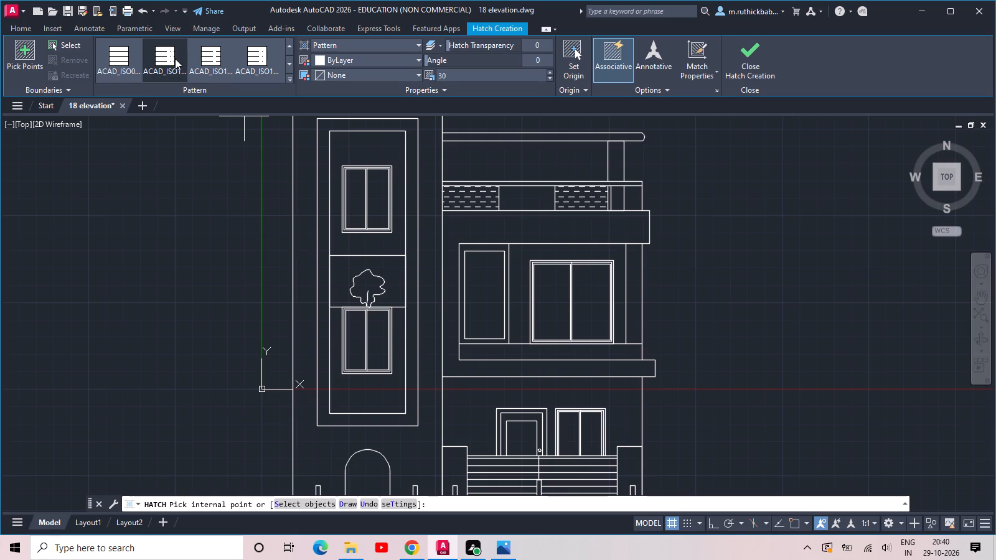
{"action": "scroll", "coordinate": [175, 58], "scroll_direction": "down", "scroll_amount": 6}
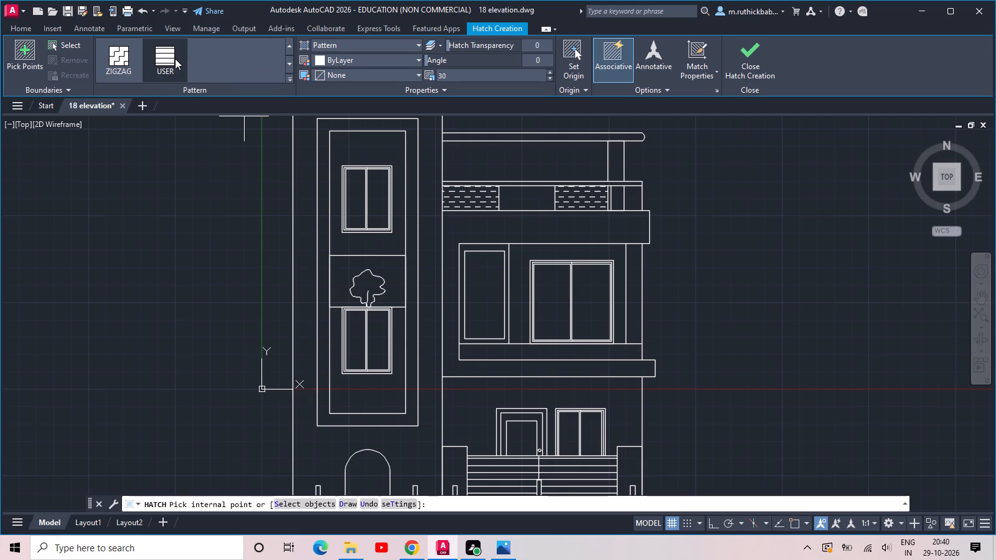
{"action": "scroll", "coordinate": [175, 58], "scroll_direction": "up", "scroll_amount": 11}
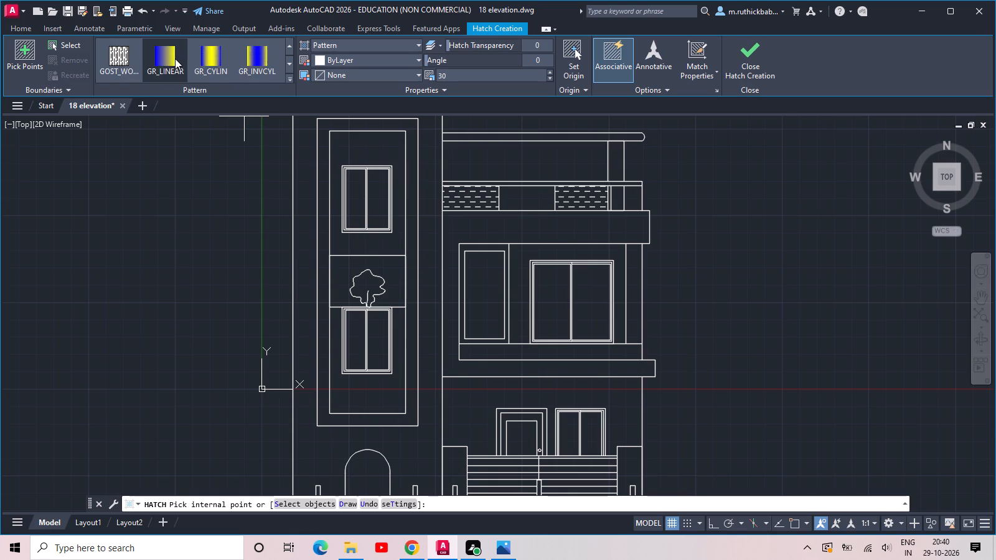
{"action": "scroll", "coordinate": [175, 58], "scroll_direction": "up", "scroll_amount": 4}
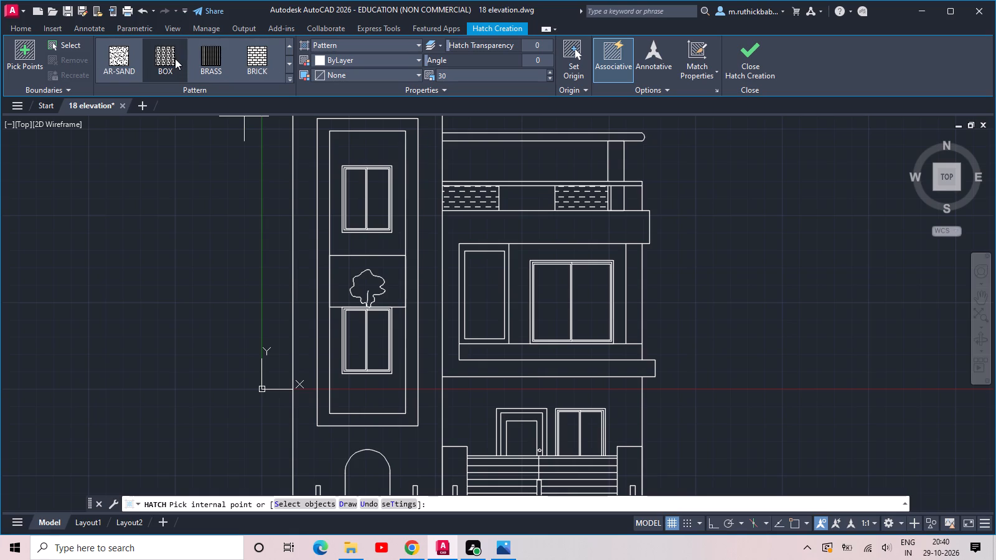
{"action": "scroll", "coordinate": [175, 58], "scroll_direction": "up", "scroll_amount": 1}
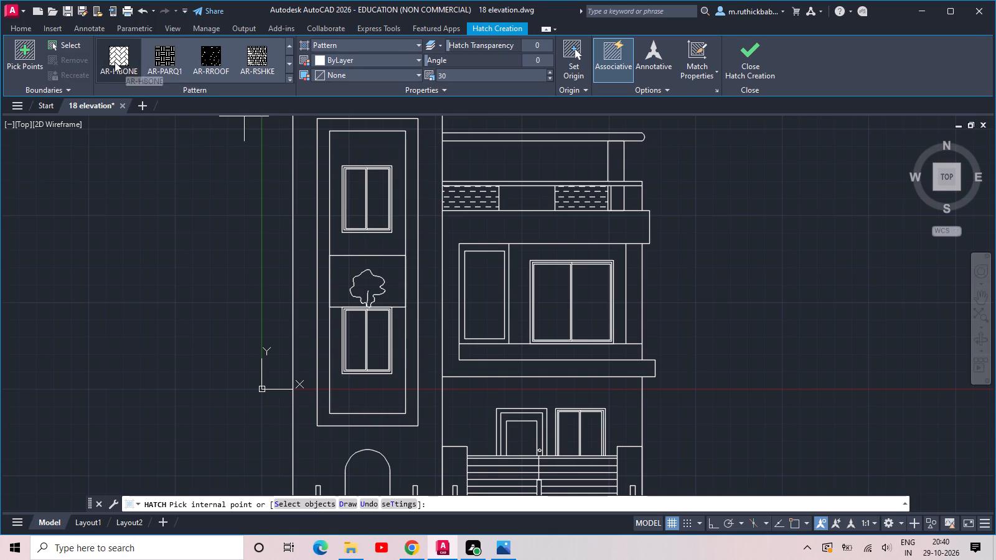
{"action": "left_click", "coordinate": [115, 62]}
{"action": "left_click", "coordinate": [470, 230]}
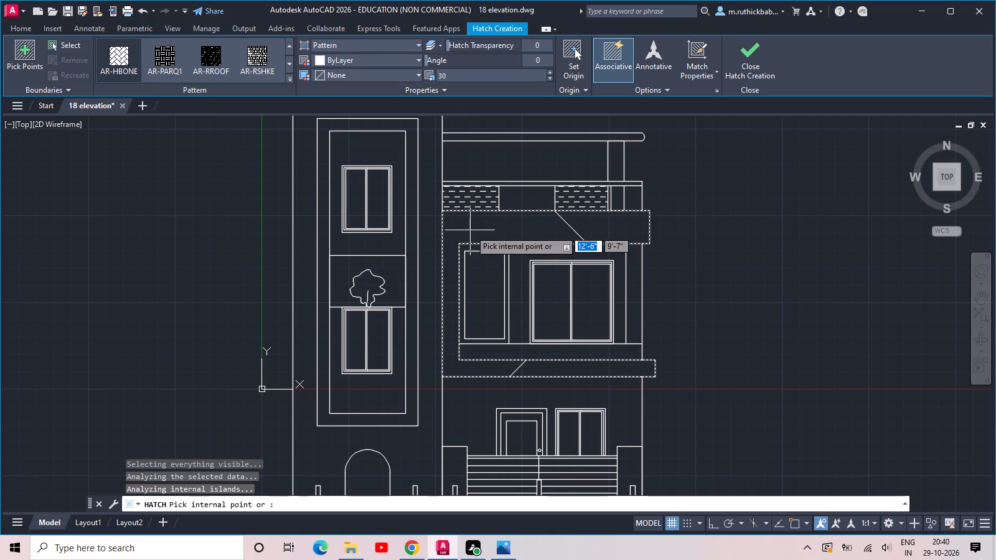
{"action": "double_click", "coordinate": [451, 72]}
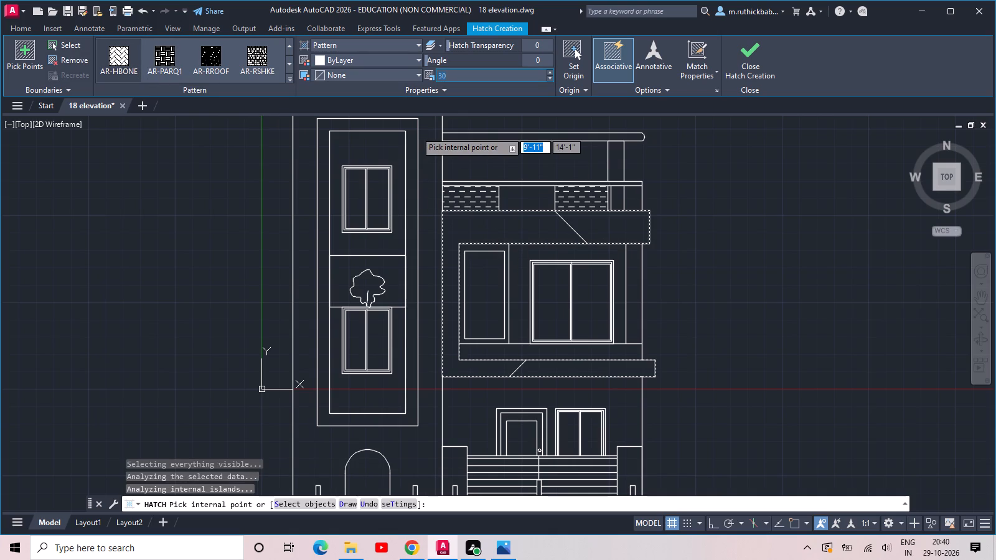
{"action": "key", "text": "2"}
{"action": "key", "text": "Return"}
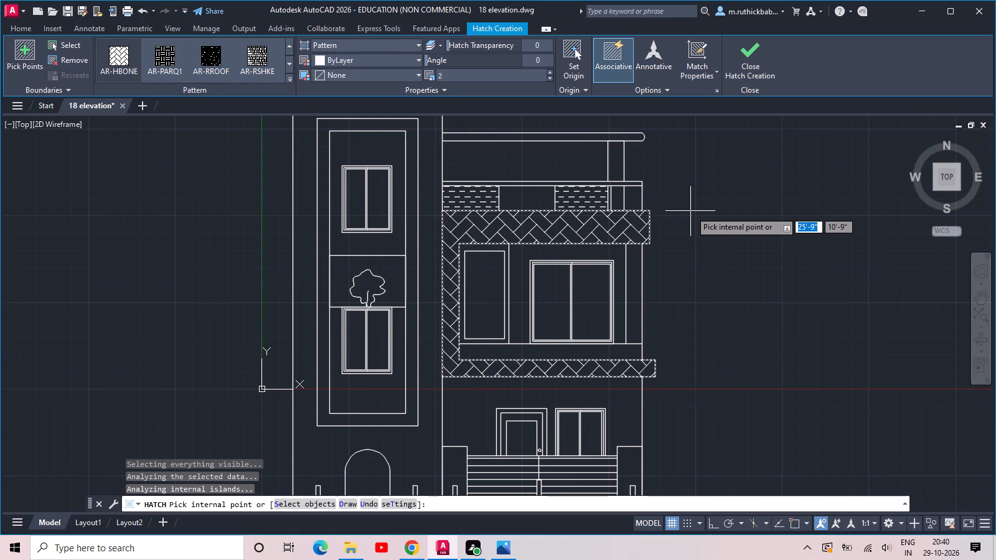
{"action": "key", "text": "Return"}
Hatch the inner panel of the first-floor door with the TRIANG pattern at scale 30.
{"action": "key", "text": "Return"}
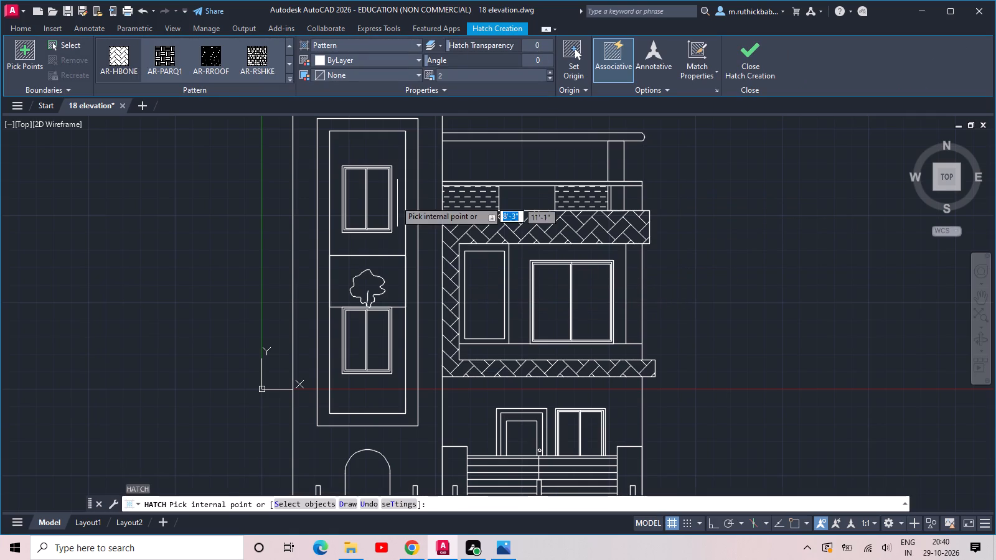
{"action": "scroll", "coordinate": [245, 44], "scroll_direction": "down", "scroll_amount": 5}
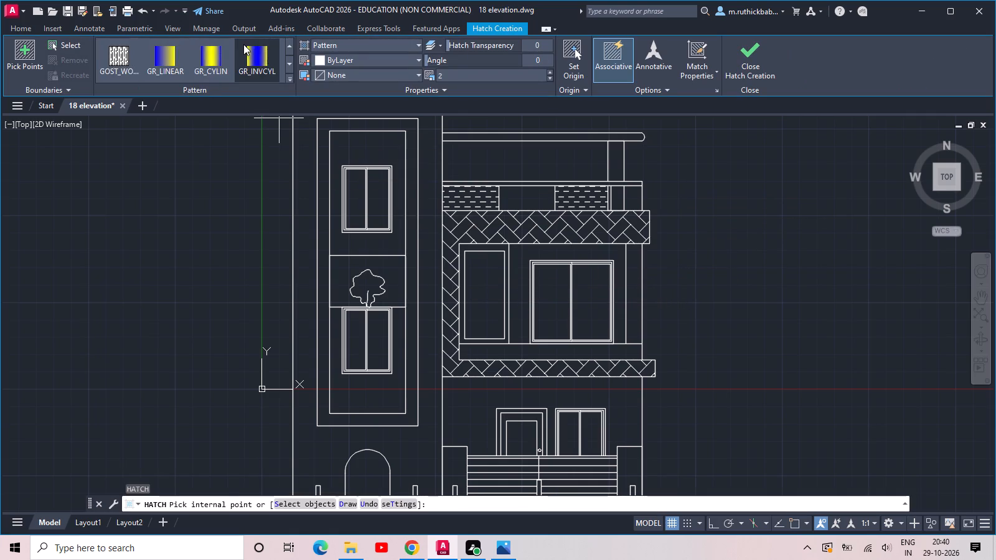
{"action": "scroll", "coordinate": [243, 44], "scroll_direction": "down", "scroll_amount": 7}
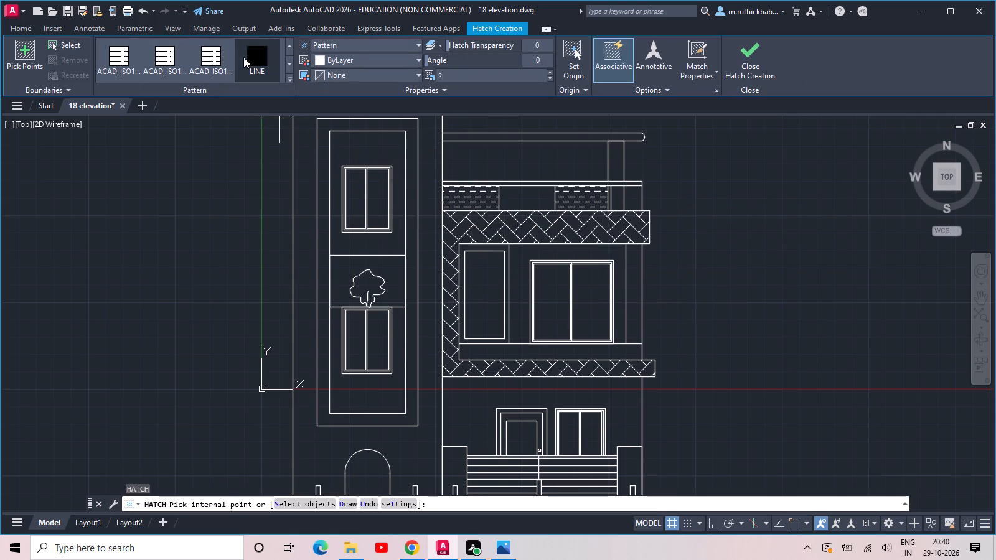
{"action": "scroll", "coordinate": [243, 57], "scroll_direction": "down", "scroll_amount": 5}
{"action": "scroll", "coordinate": [209, 67], "scroll_direction": "up", "scroll_amount": 2}
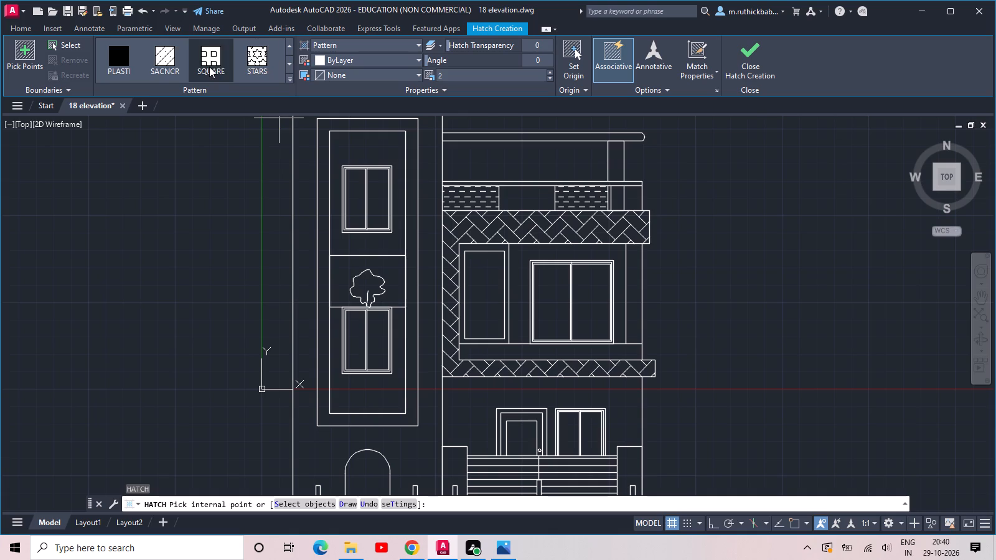
{"action": "scroll", "coordinate": [244, 56], "scroll_direction": "down", "scroll_amount": 1}
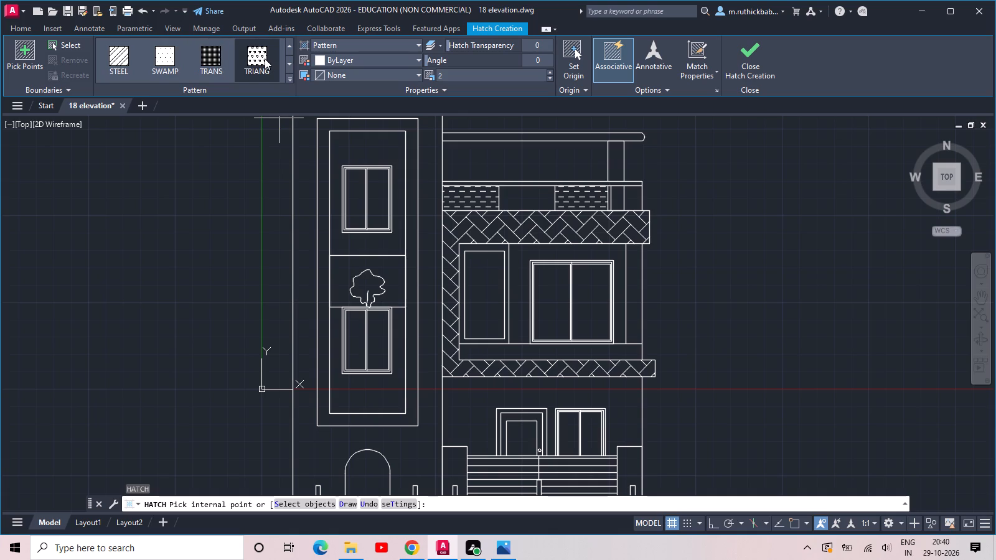
{"action": "left_click", "coordinate": [260, 58]}
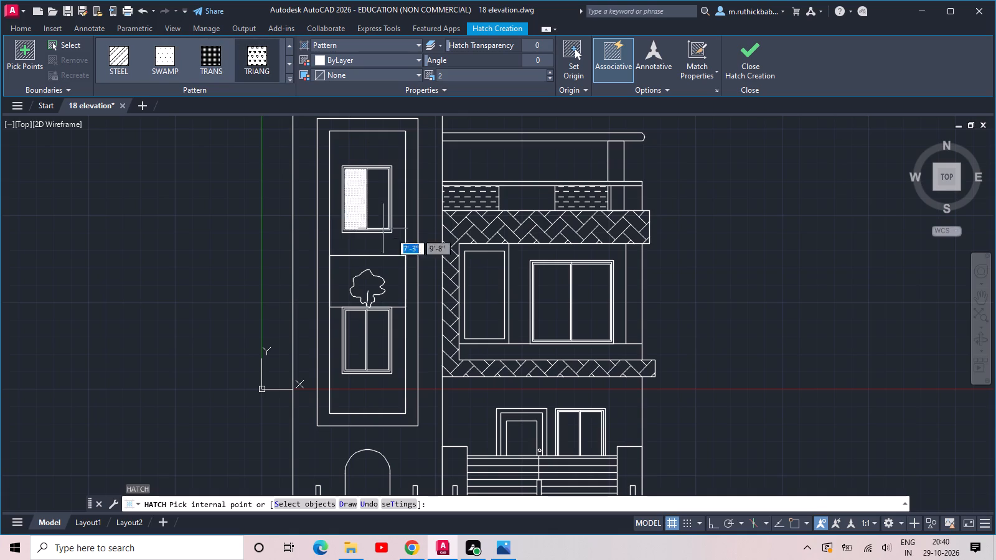
{"action": "left_click", "coordinate": [489, 305]}
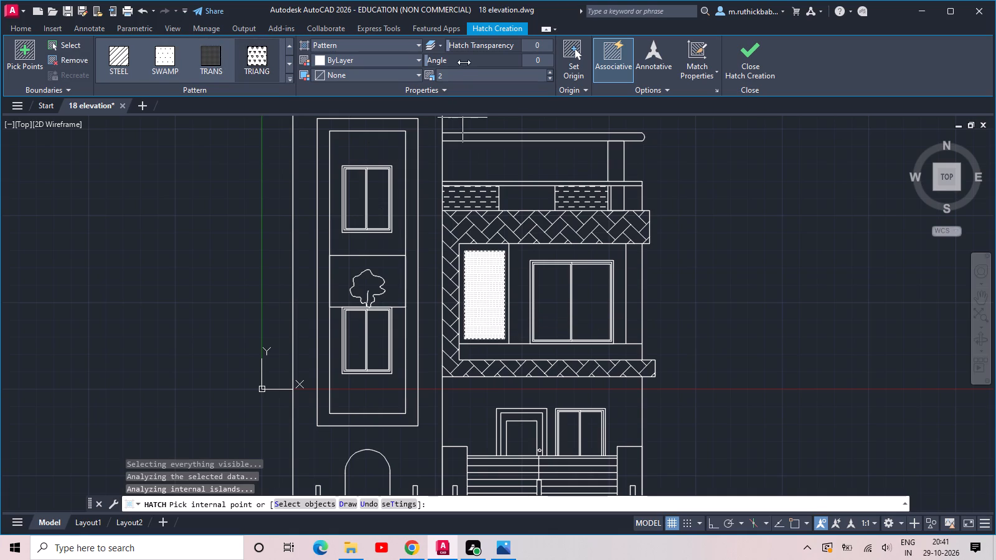
{"action": "double_click", "coordinate": [454, 72]}
{"action": "type", "text": "100"}
{"action": "key", "text": "Return"}
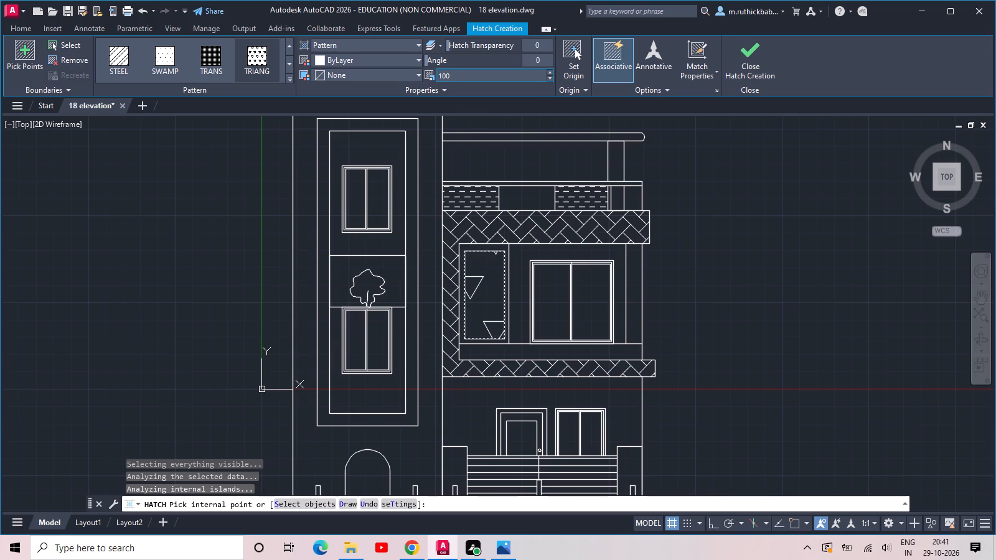
{"action": "double_click", "coordinate": [460, 78]}
{"action": "type", "text": "30"}
{"action": "key", "text": "Return"}
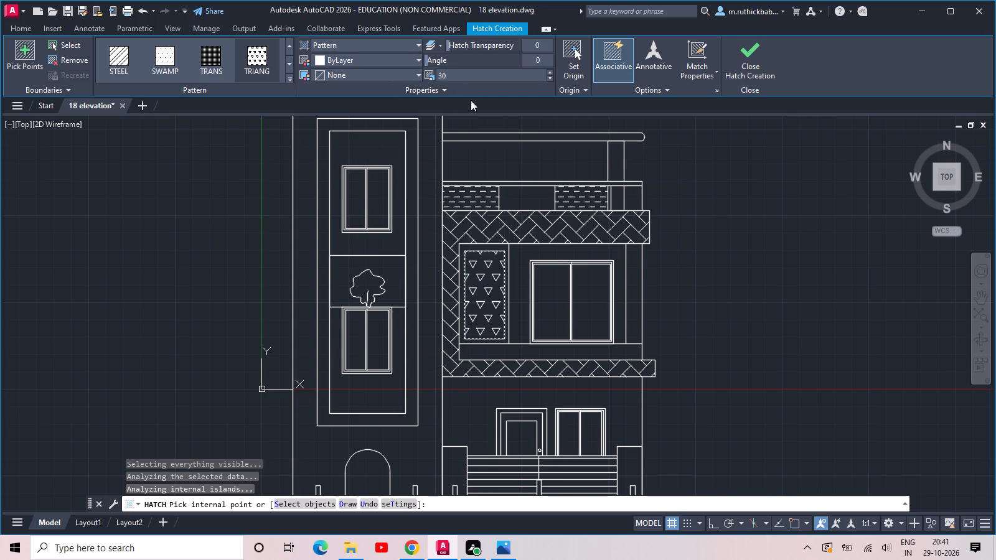
{"action": "scroll", "coordinate": [641, 159], "scroll_direction": "down", "scroll_amount": 1}
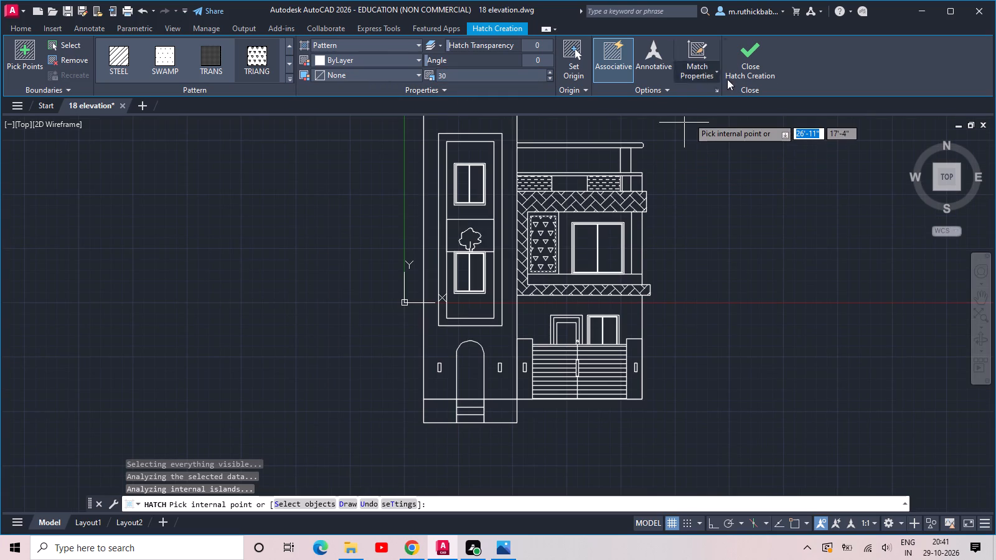
{"action": "double_click", "coordinate": [743, 64]}
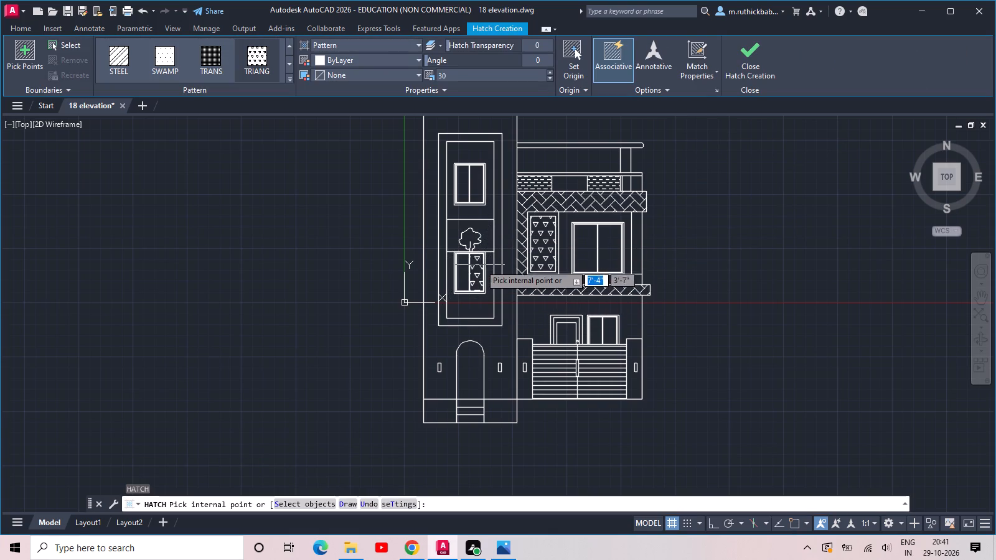
Hatch the wall area around the tree between the tall bay's two windows with the SQUARE pattern at scale 30.
{"action": "scroll", "coordinate": [475, 246], "scroll_direction": "up", "scroll_amount": 2}
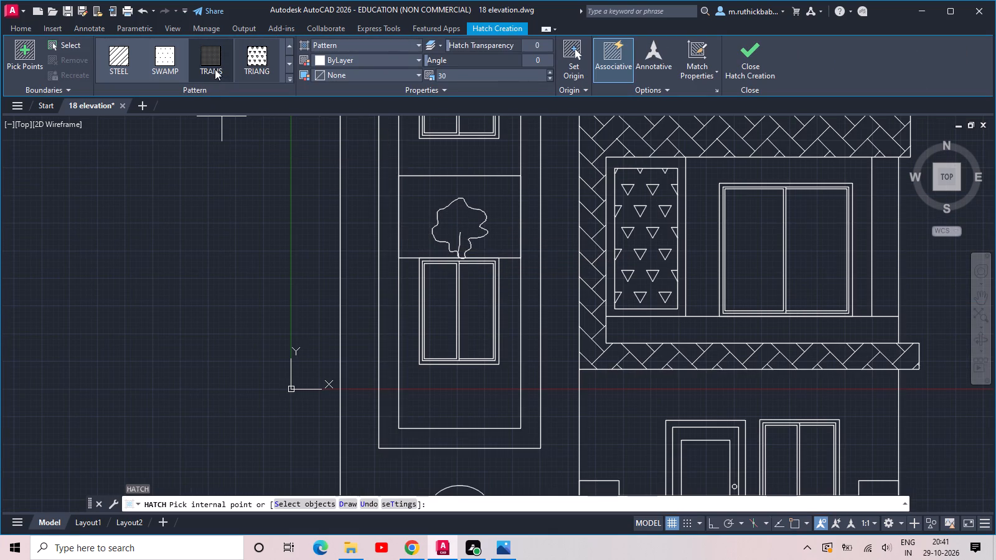
{"action": "scroll", "coordinate": [217, 63], "scroll_direction": "up", "scroll_amount": 1}
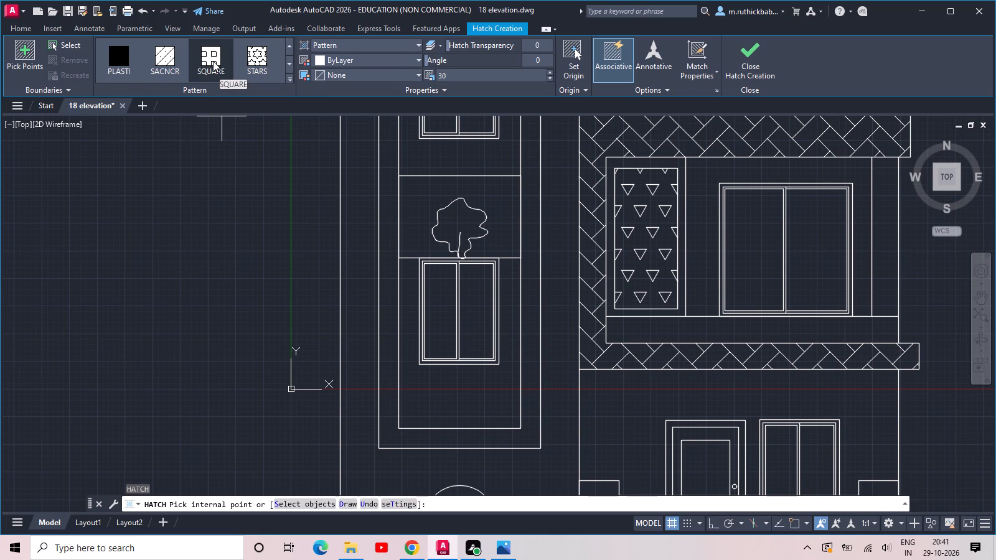
{"action": "left_click", "coordinate": [213, 61]}
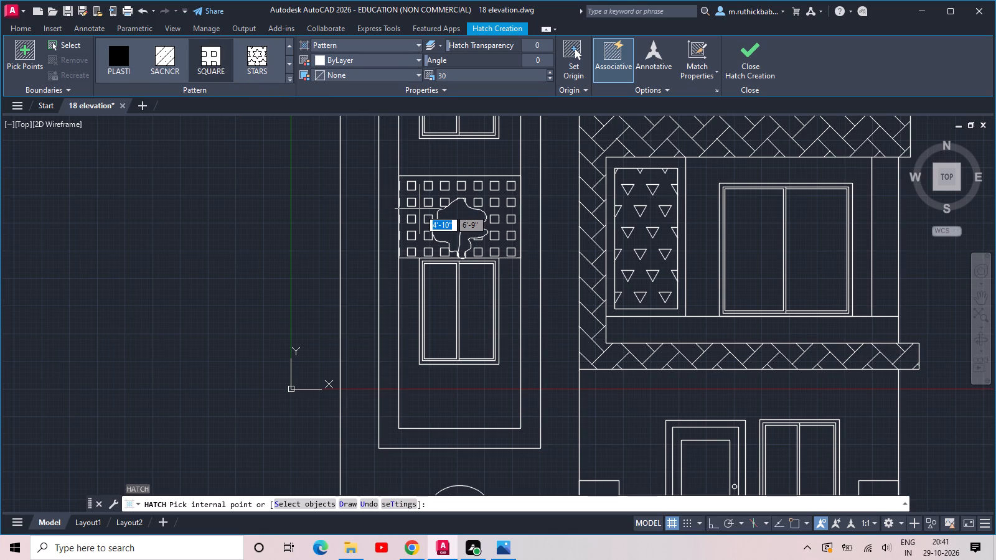
{"action": "left_click", "coordinate": [420, 209]}
{"action": "double_click", "coordinate": [750, 58]}
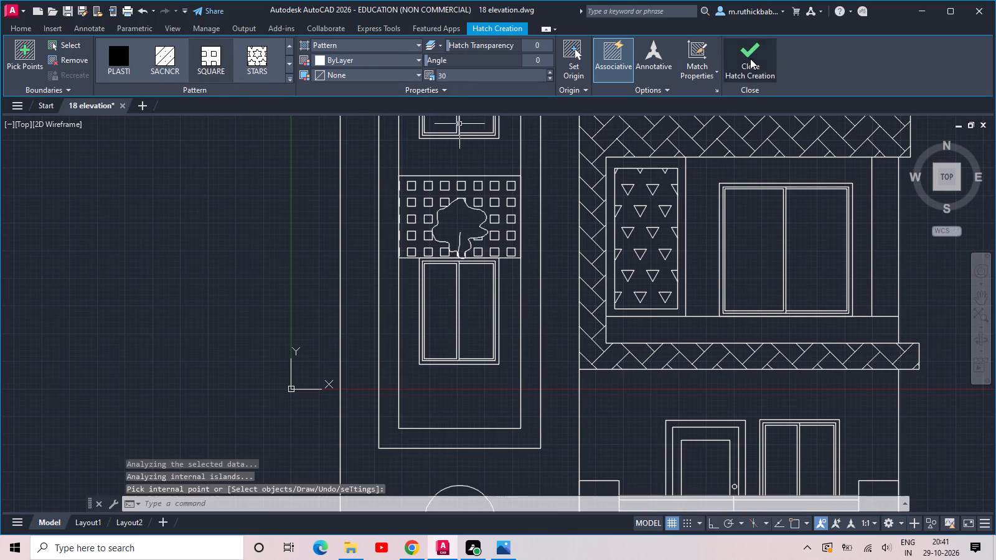
Examine the roof terrace railing and the rest of the elevation for areas still to hatch, and leave the Hatch command.
{"action": "scroll", "coordinate": [690, 200], "scroll_direction": "down", "scroll_amount": 1}
{"action": "middle_click_drag", "start_coordinate": [687, 201], "coordinate": [600, 265]}
{"action": "scroll", "coordinate": [576, 244], "scroll_direction": "down", "scroll_amount": 2}
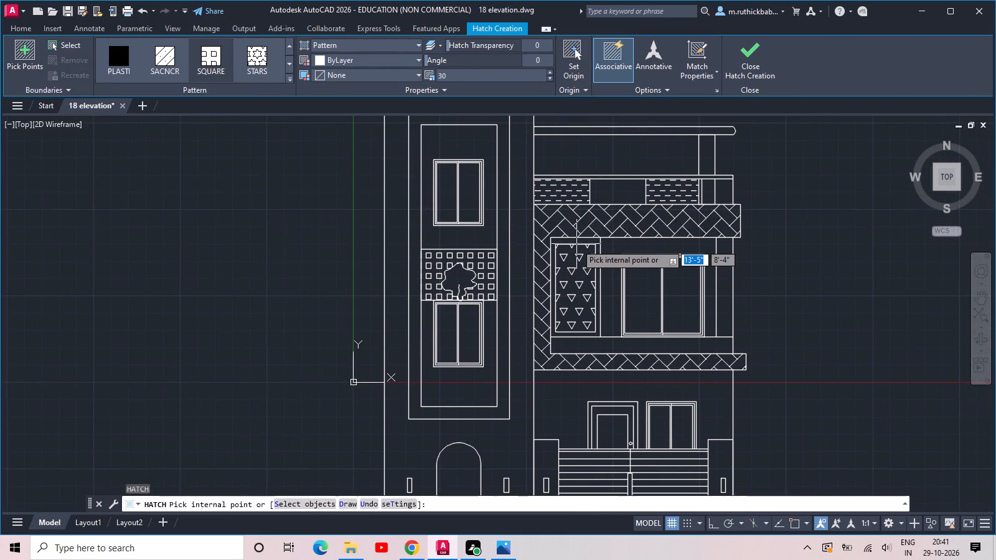
{"action": "scroll", "coordinate": [572, 241], "scroll_direction": "down", "scroll_amount": 2}
{"action": "scroll", "coordinate": [590, 229], "scroll_direction": "up", "scroll_amount": 2}
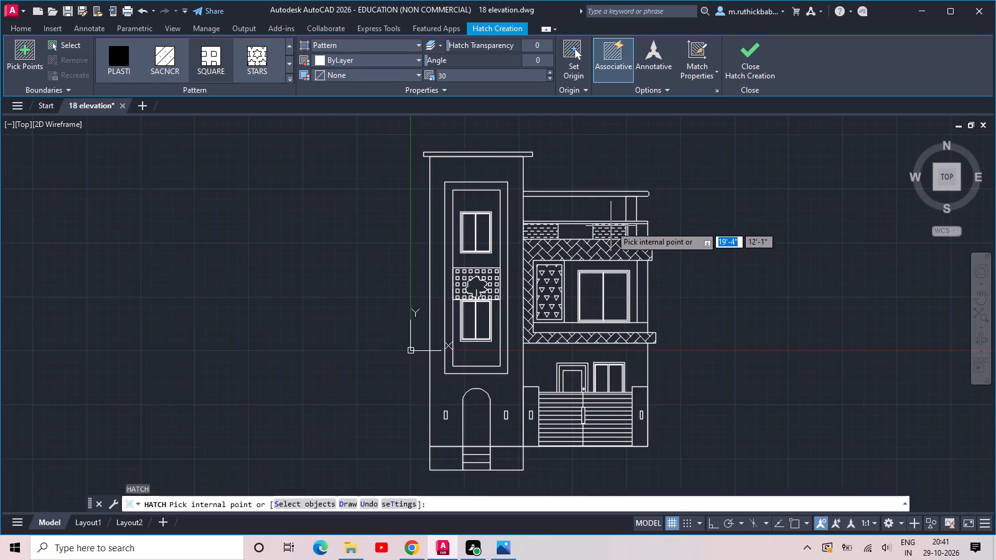
{"action": "scroll", "coordinate": [611, 226], "scroll_direction": "up", "scroll_amount": 2}
{"action": "scroll", "coordinate": [664, 225], "scroll_direction": "up", "scroll_amount": 5}
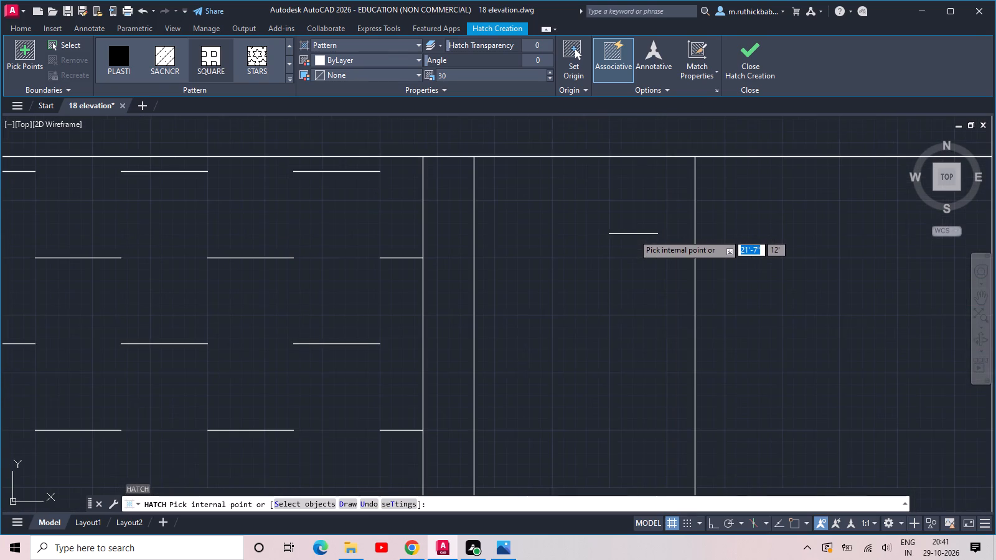
{"action": "scroll", "coordinate": [604, 234], "scroll_direction": "down", "scroll_amount": 4}
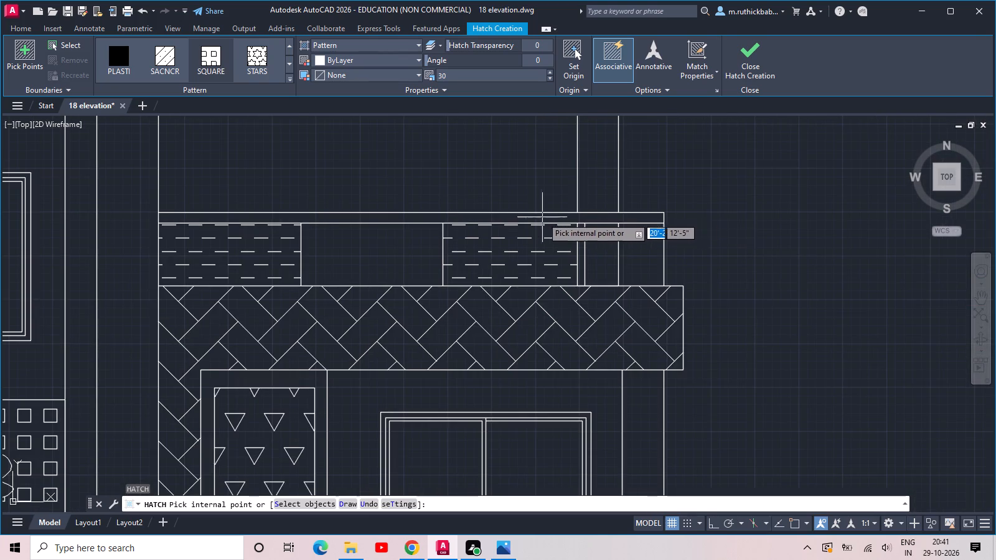
{"action": "scroll", "coordinate": [532, 220], "scroll_direction": "down", "scroll_amount": 2}
{"action": "middle_click_drag", "start_coordinate": [522, 212], "coordinate": [602, 221]}
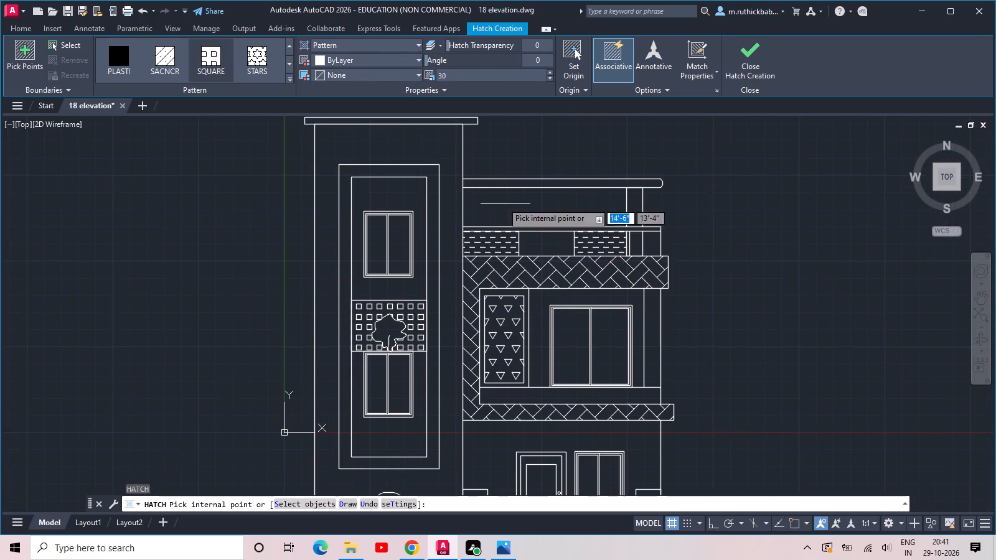
{"action": "scroll", "coordinate": [487, 197], "scroll_direction": "down", "scroll_amount": 1}
{"action": "middle_click_drag", "start_coordinate": [506, 254], "coordinate": [489, 128]}
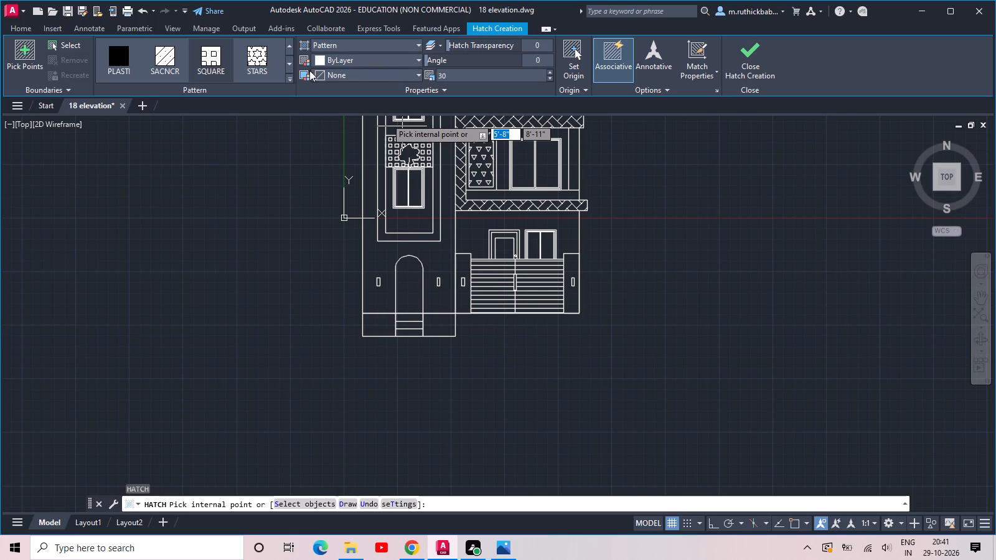
{"action": "left_click", "coordinate": [758, 57]}
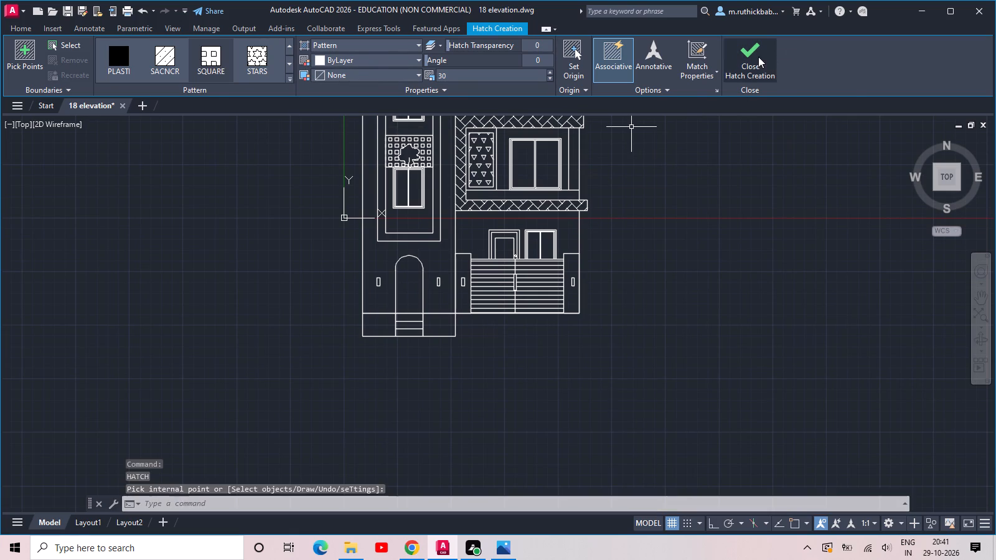
Start a single-line text below the building, turn on Ortho mode while setting its rotation, and cancel the text.
{"action": "left_click", "coordinate": [291, 70]}
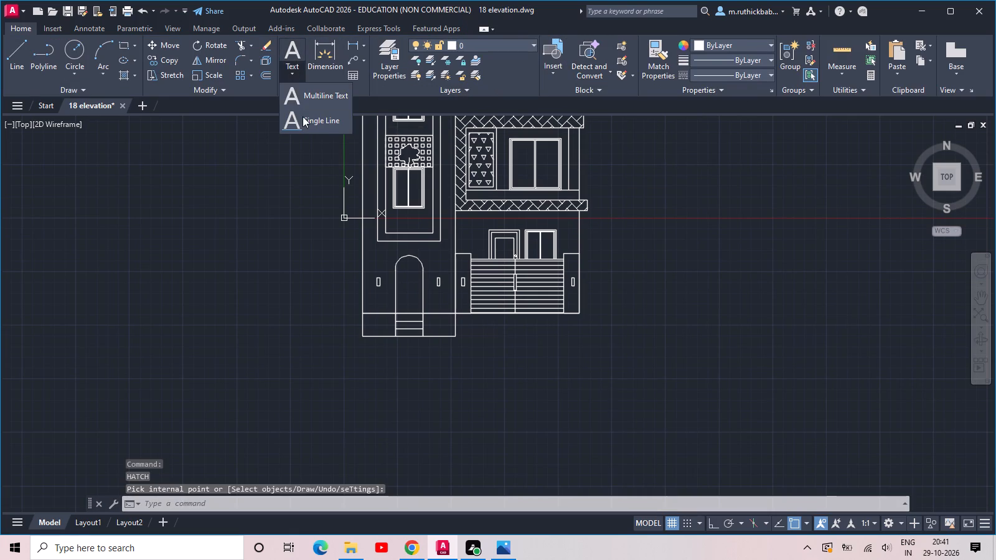
{"action": "left_click", "coordinate": [303, 124]}
{"action": "middle_click_drag", "start_coordinate": [462, 312], "coordinate": [481, 186]}
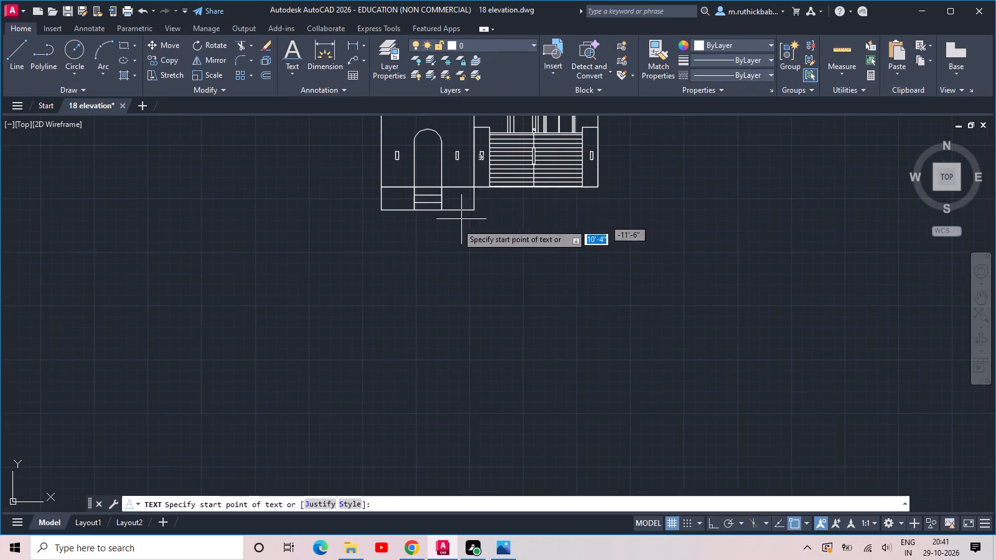
{"action": "scroll", "coordinate": [425, 235], "scroll_direction": "up", "scroll_amount": 3}
{"action": "left_click", "coordinate": [387, 242]}
{"action": "left_click", "coordinate": [383, 216]}
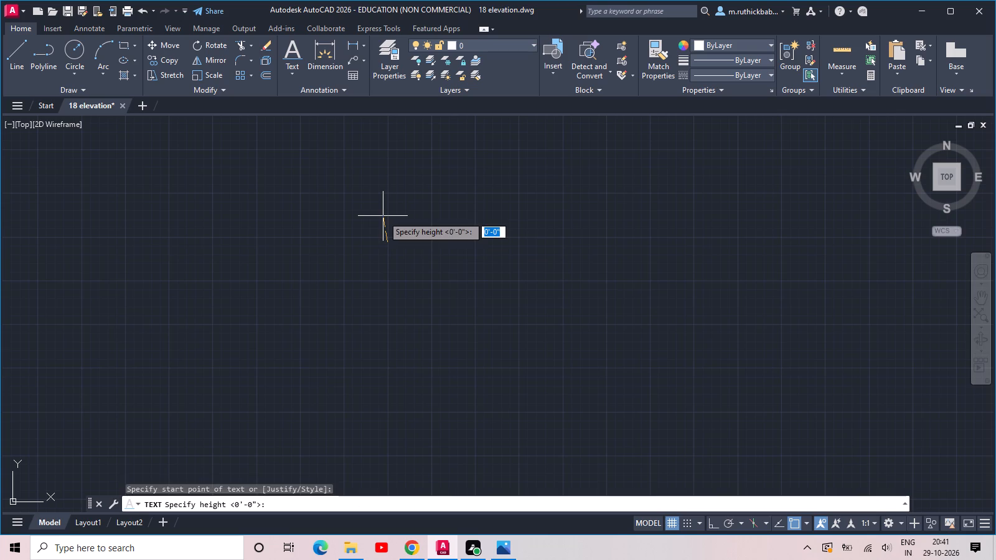
{"action": "left_click", "coordinate": [715, 526]}
{"action": "left_click", "coordinate": [174, 0]}
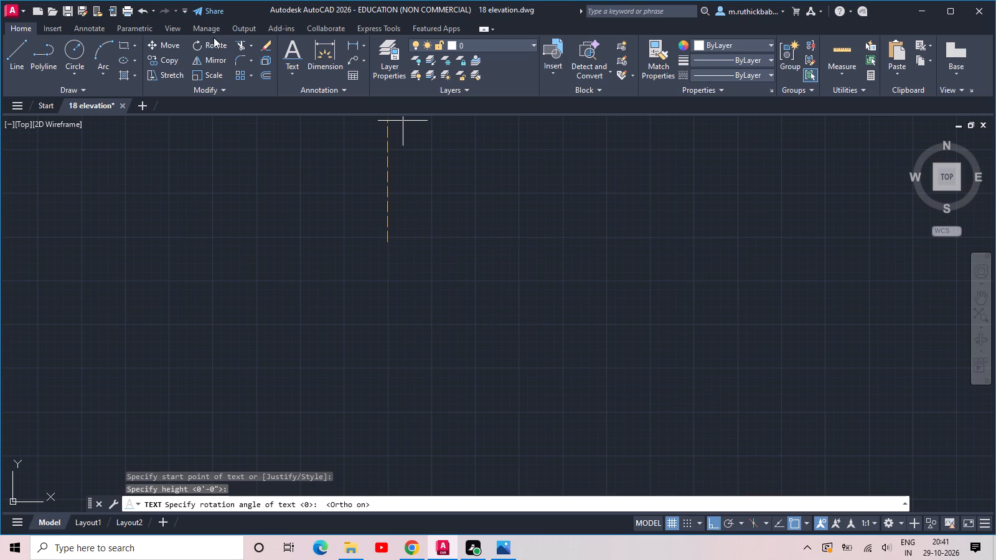
{"action": "key", "text": "Escape"}
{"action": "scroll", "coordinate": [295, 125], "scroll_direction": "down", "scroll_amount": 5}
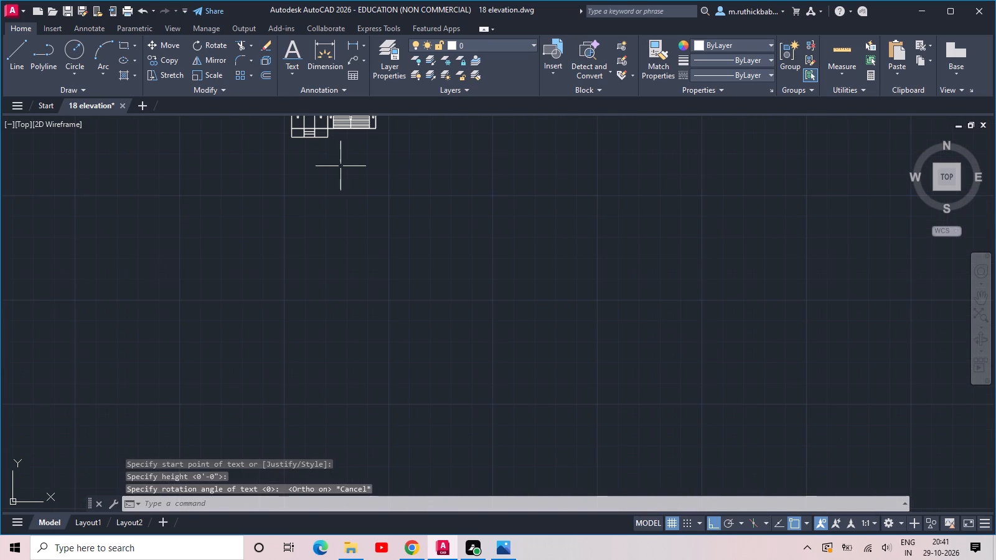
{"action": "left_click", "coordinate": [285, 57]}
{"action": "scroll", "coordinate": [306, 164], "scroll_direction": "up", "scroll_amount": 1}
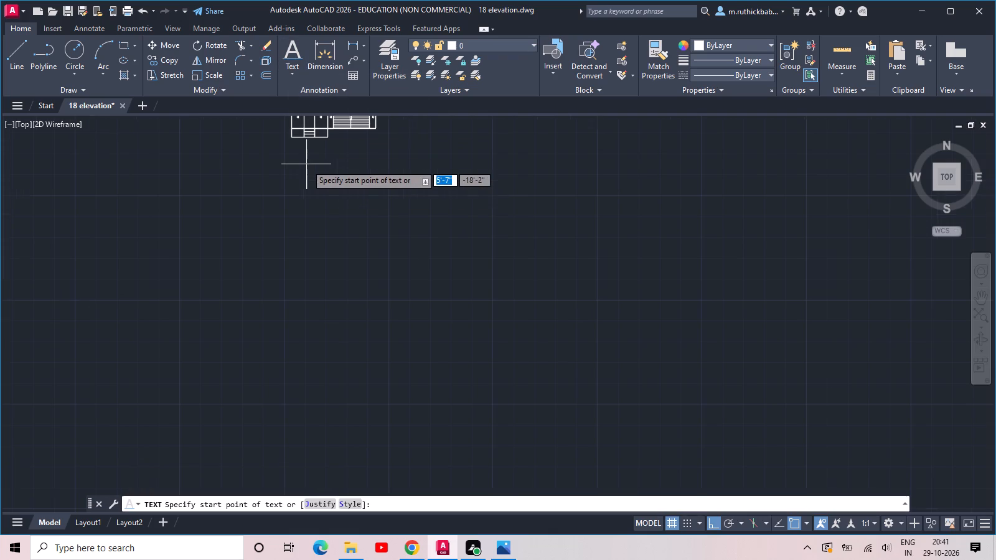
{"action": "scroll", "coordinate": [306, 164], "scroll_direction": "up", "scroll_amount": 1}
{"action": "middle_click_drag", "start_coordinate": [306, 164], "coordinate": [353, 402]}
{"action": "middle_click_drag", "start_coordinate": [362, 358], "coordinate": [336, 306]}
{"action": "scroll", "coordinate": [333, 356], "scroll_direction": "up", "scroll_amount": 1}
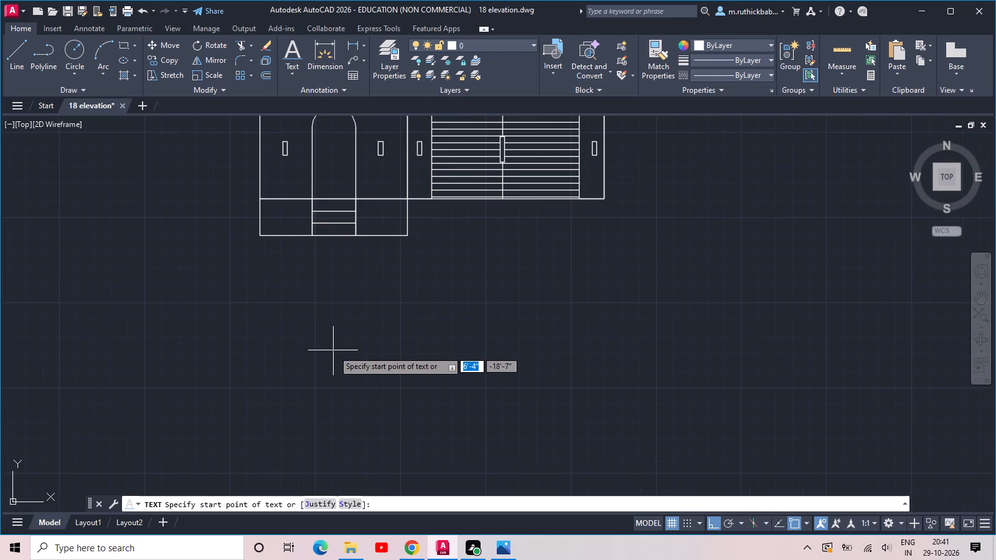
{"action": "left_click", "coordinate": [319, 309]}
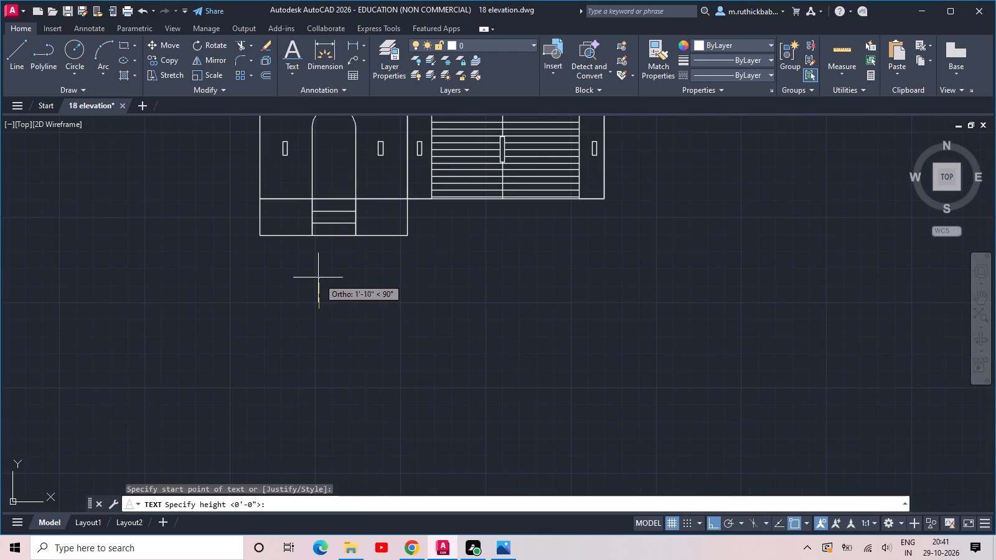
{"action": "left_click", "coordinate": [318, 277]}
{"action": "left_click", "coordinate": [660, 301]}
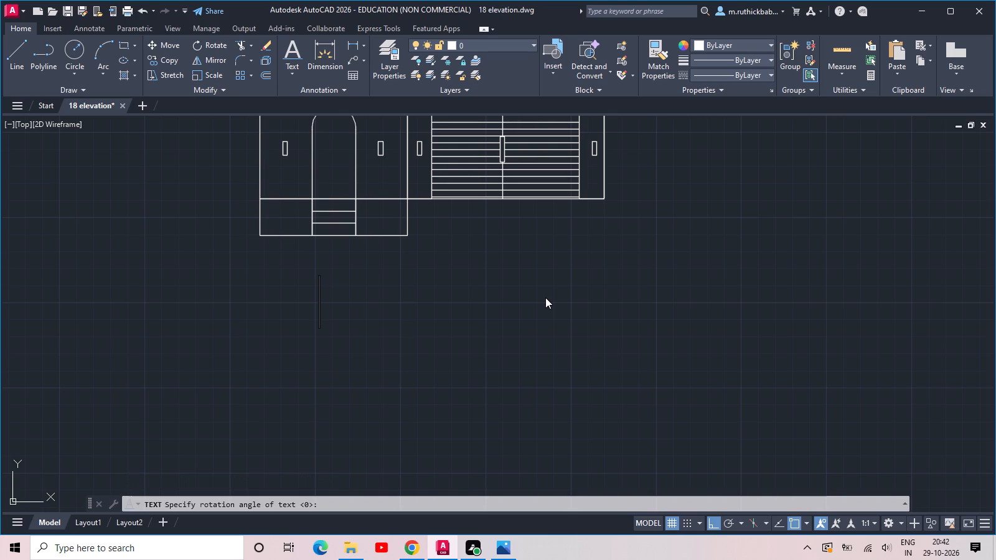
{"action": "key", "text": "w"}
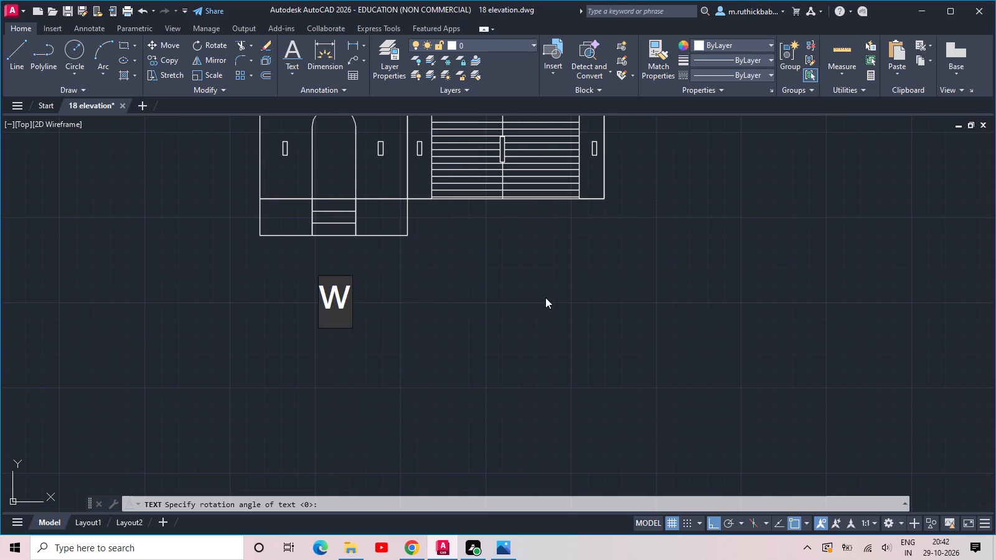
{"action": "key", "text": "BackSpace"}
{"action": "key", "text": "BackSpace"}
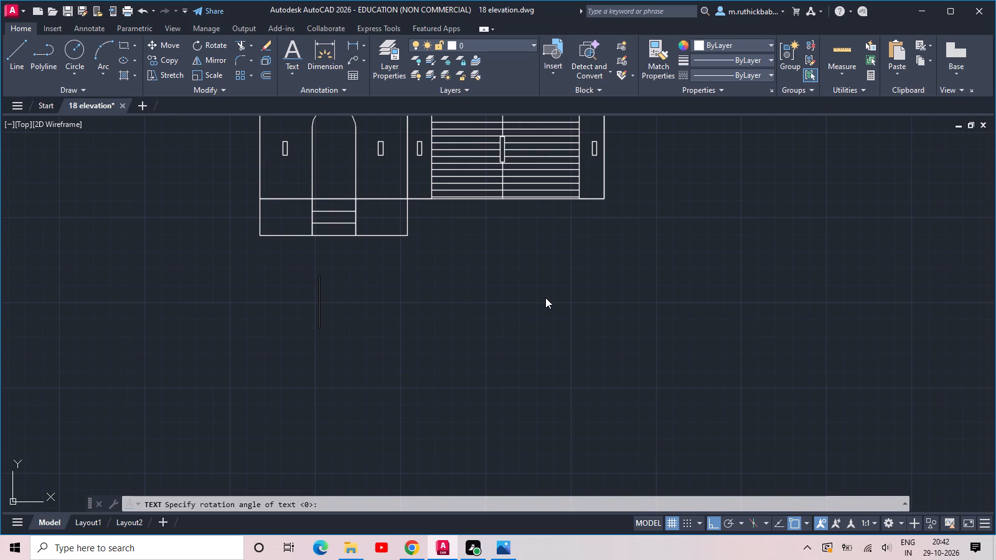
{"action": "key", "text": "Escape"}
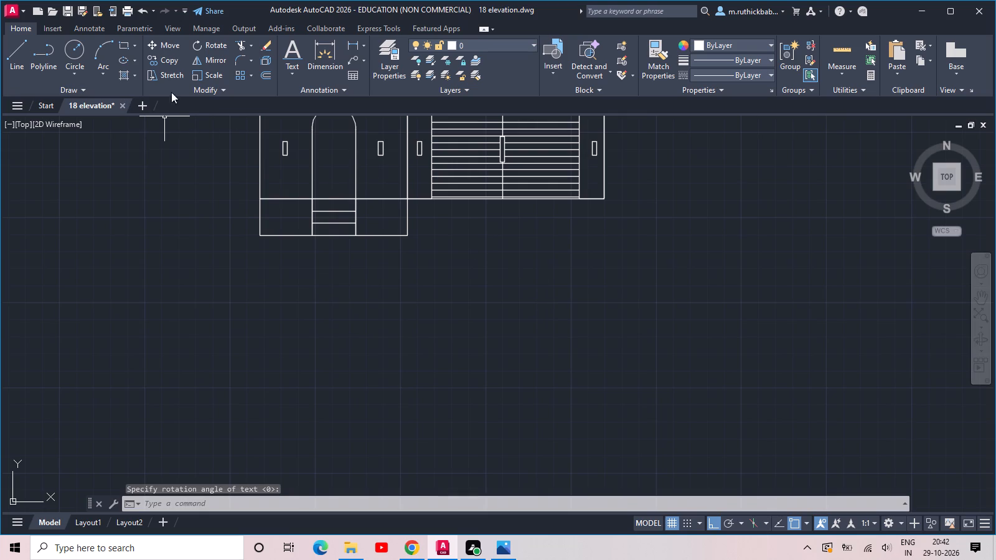
Add a horizontal single-line text "G+1 BUILDING ELEVATION", about 10" high, below the building's entrance steps.
{"action": "left_click", "coordinate": [284, 52]}
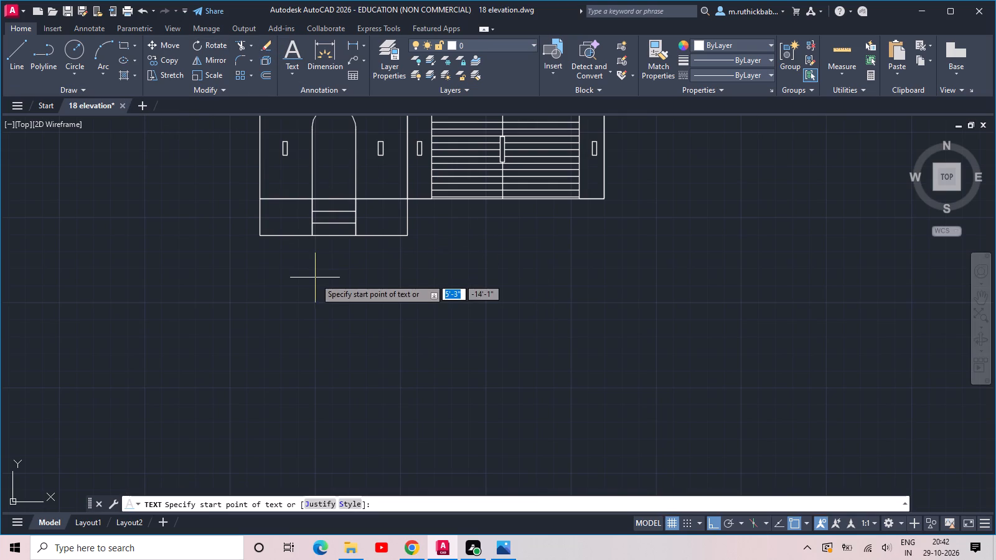
{"action": "left_click", "coordinate": [317, 284]}
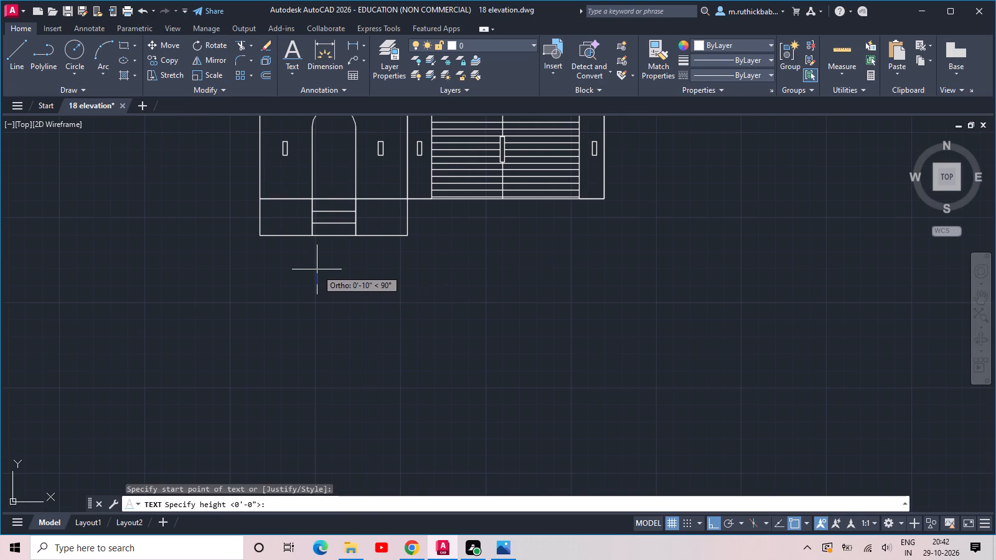
{"action": "left_click", "coordinate": [317, 269]}
{"action": "left_click", "coordinate": [670, 274]}
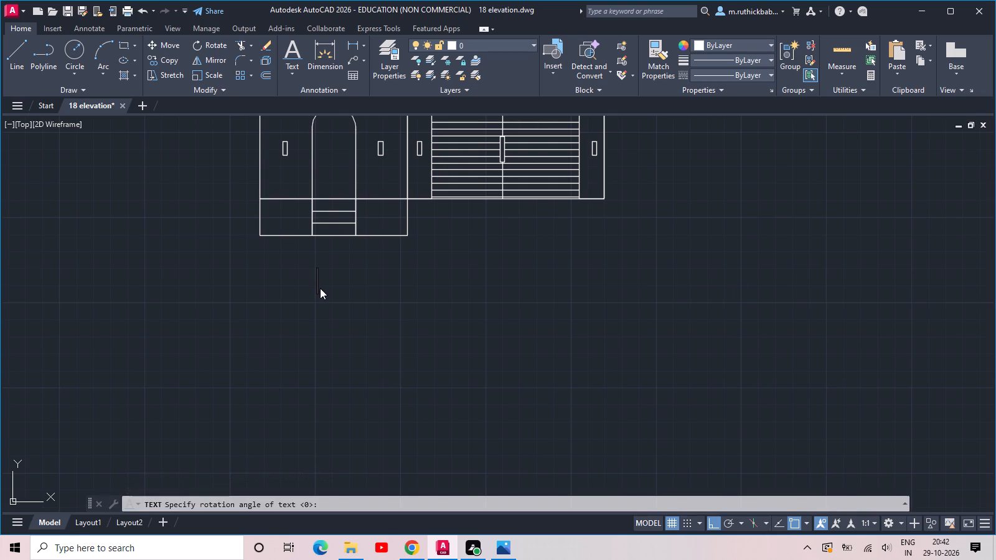
{"action": "key", "text": "2"}
{"action": "key", "text": "BackSpace"}
{"action": "key", "text": "g"}
{"action": "key", "text": "shift+plus"}
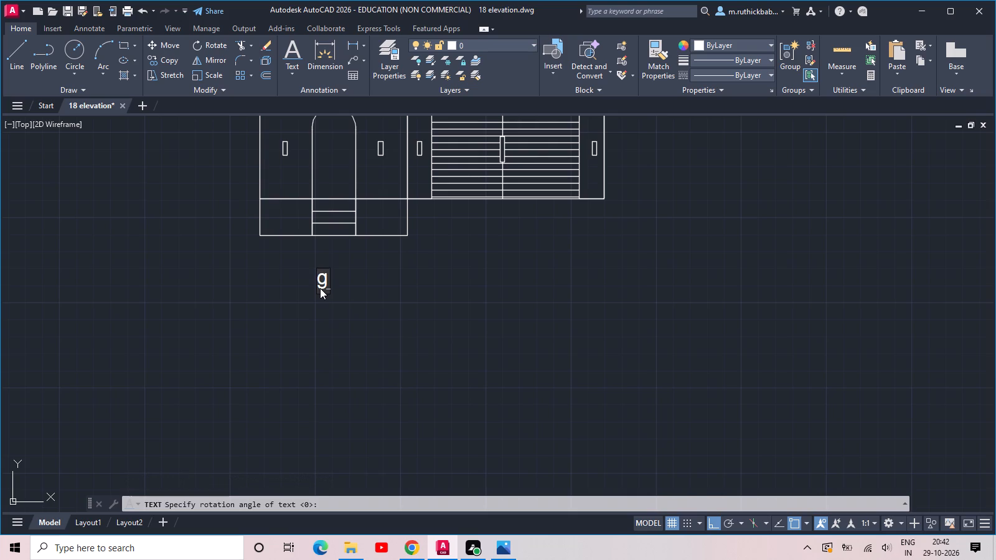
{"action": "key", "text": "BackSpace"}
{"action": "key", "text": "BackSpace"}
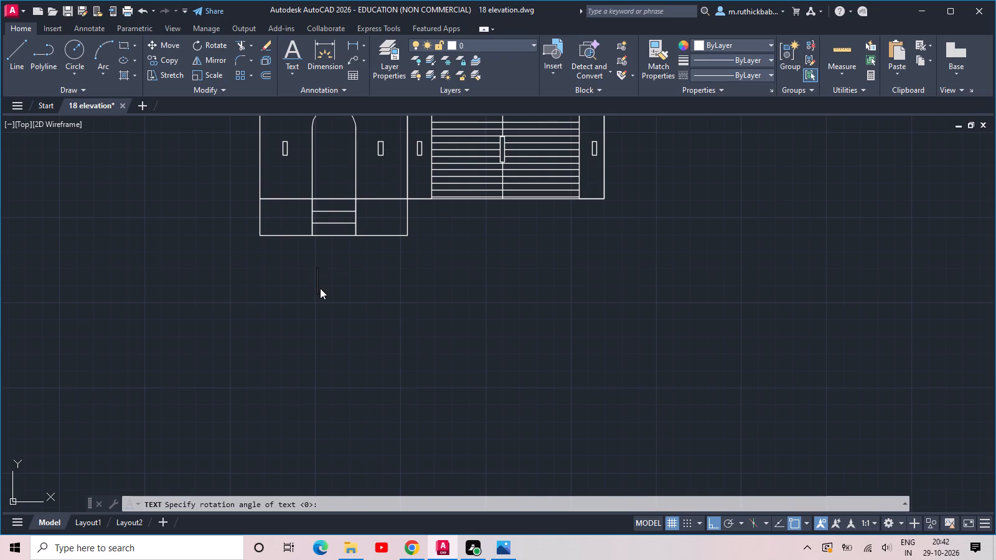
{"action": "key", "text": "g"}
{"action": "key", "text": "shift+plus"}
{"action": "key", "text": "1"}
{"action": "scroll", "coordinate": [344, 280], "scroll_direction": "down", "scroll_amount": 2}
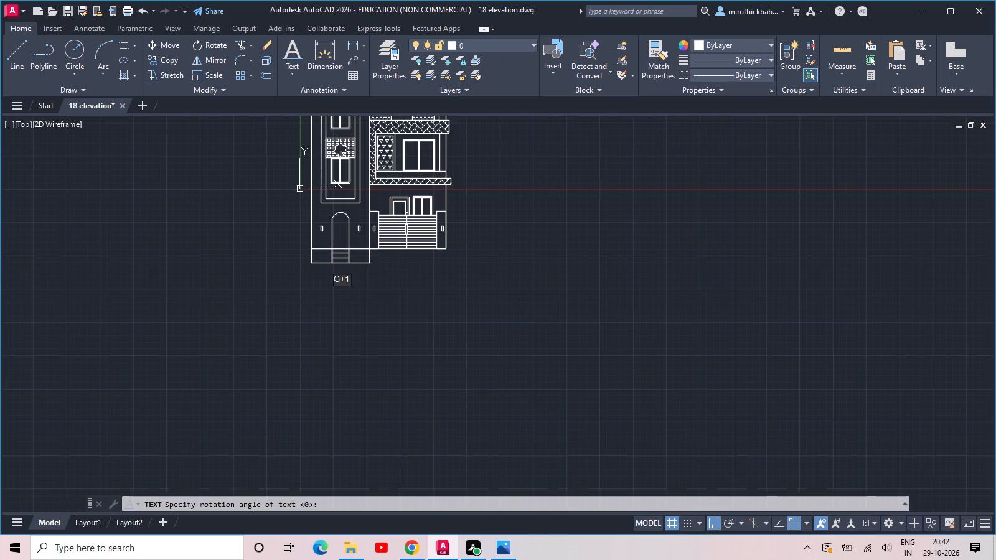
{"action": "scroll", "coordinate": [376, 207], "scroll_direction": "down", "scroll_amount": 2}
{"action": "scroll", "coordinate": [370, 237], "scroll_direction": "up", "scroll_amount": 2}
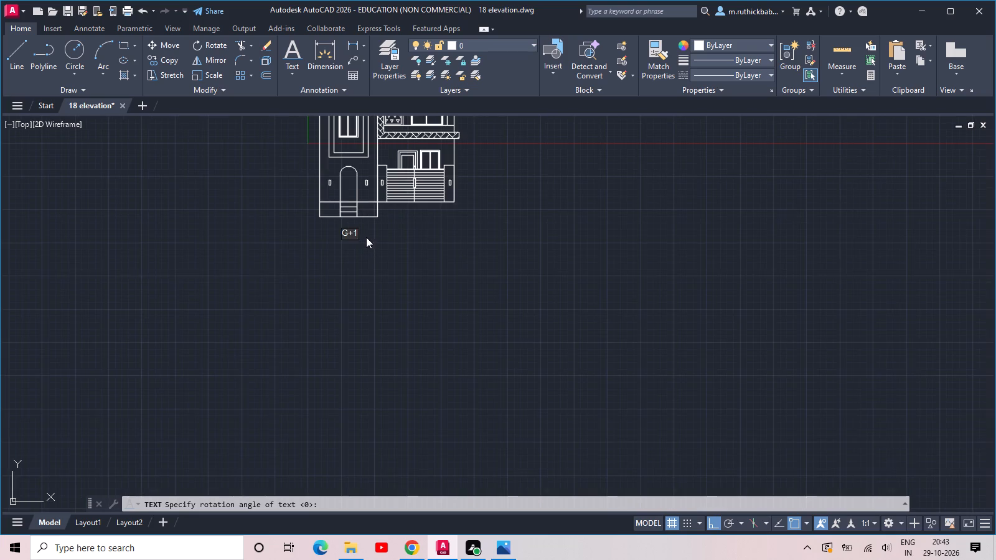
{"action": "scroll", "coordinate": [360, 225], "scroll_direction": "up", "scroll_amount": 3}
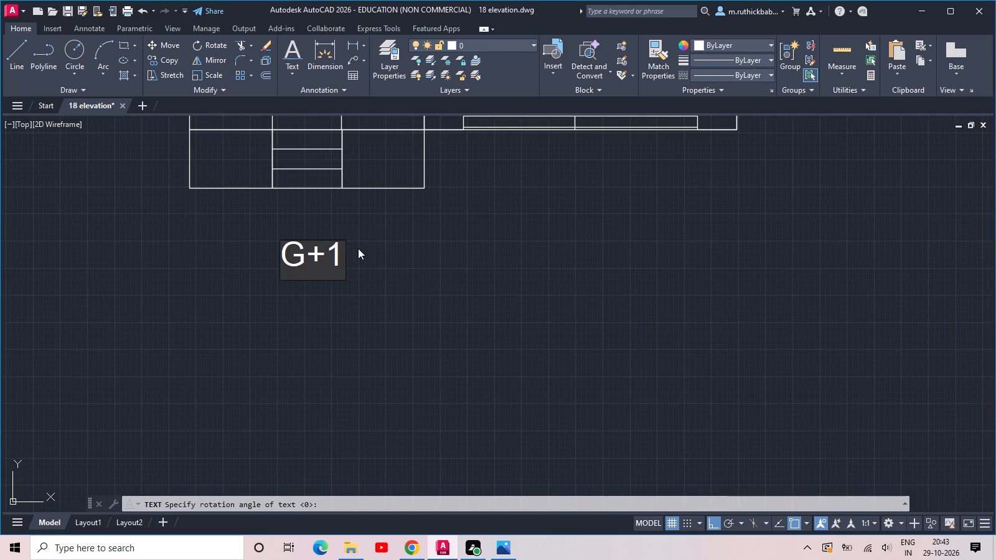
{"action": "key", "text": "space"}
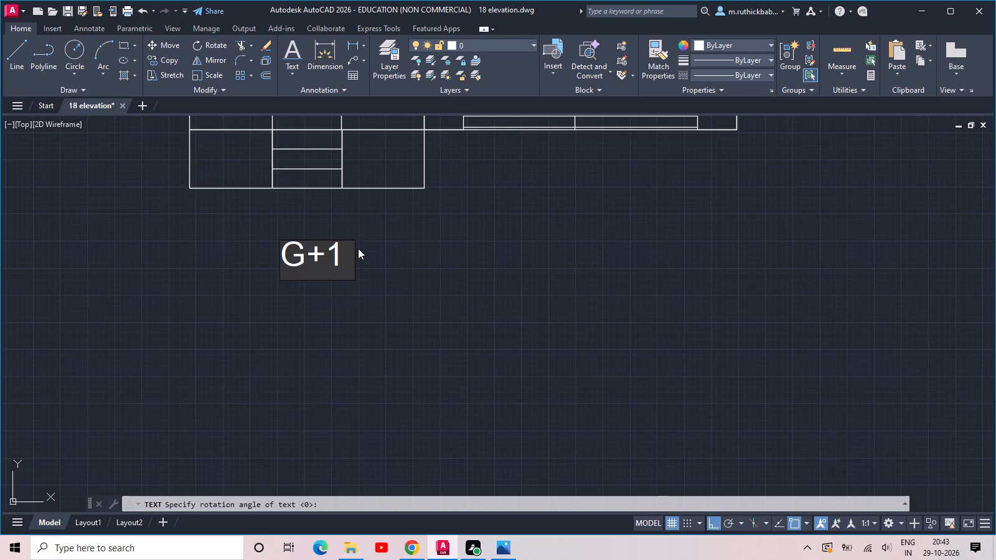
{"action": "type", "text": "BUILDING"}
{"action": "key", "text": "space"}
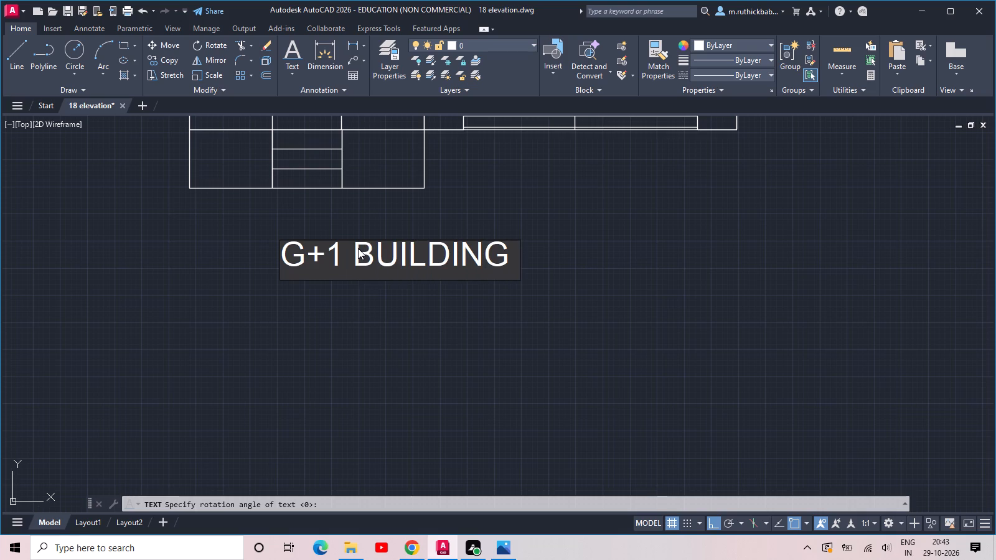
{"action": "type", "text": "ELEVATION"}
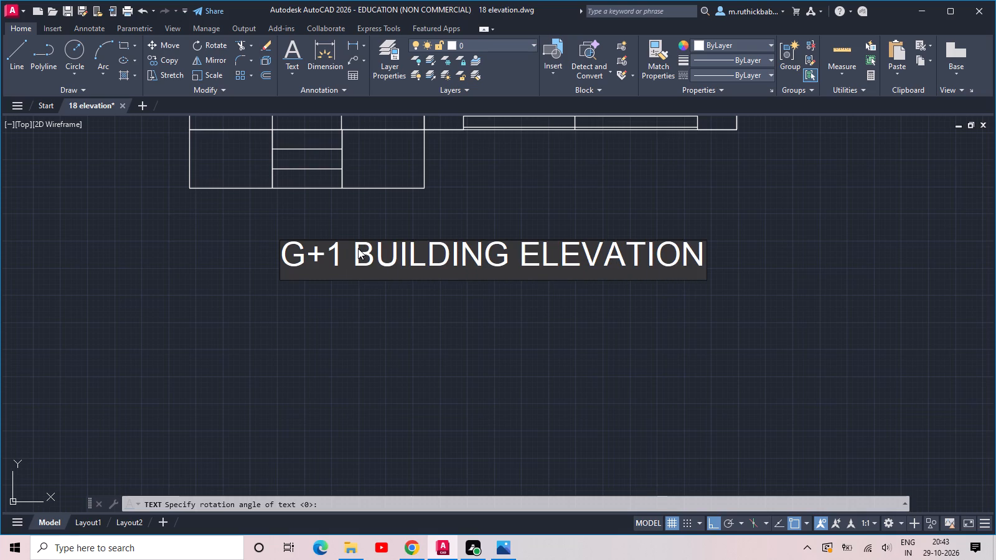
{"action": "key", "text": "Return"}
{"action": "key", "text": "Return"}
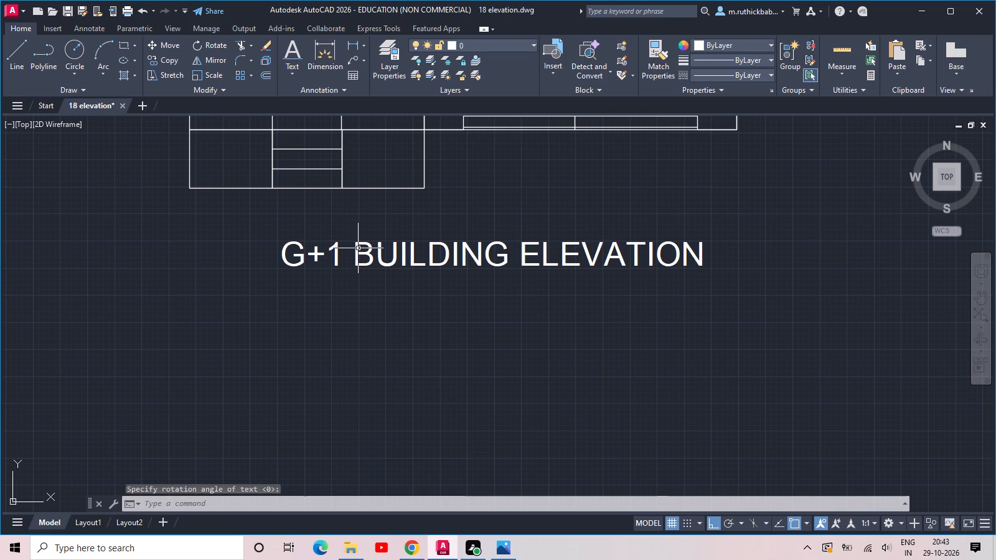
Save the drawing with the whole labelled elevation in view.
{"action": "scroll", "coordinate": [360, 249], "scroll_direction": "down", "scroll_amount": 3}
{"action": "middle_click_drag", "start_coordinate": [392, 228], "coordinate": [402, 273]}
{"action": "middle_click_drag", "start_coordinate": [404, 311], "coordinate": [408, 337]}
{"action": "scroll", "coordinate": [404, 309], "scroll_direction": "down", "scroll_amount": 1}
{"action": "scroll", "coordinate": [394, 281], "scroll_direction": "up", "scroll_amount": 1}
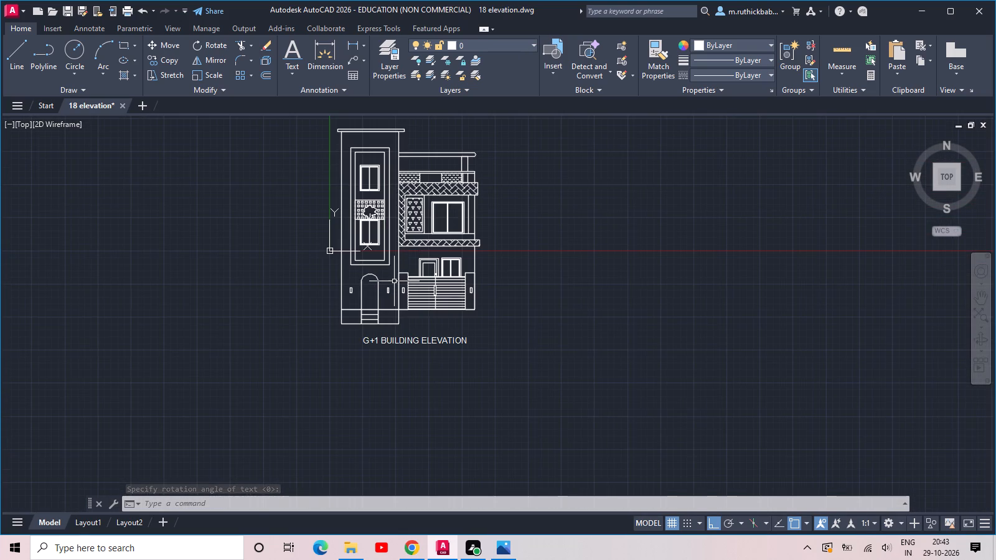
{"action": "key", "text": "ctrl+s"}
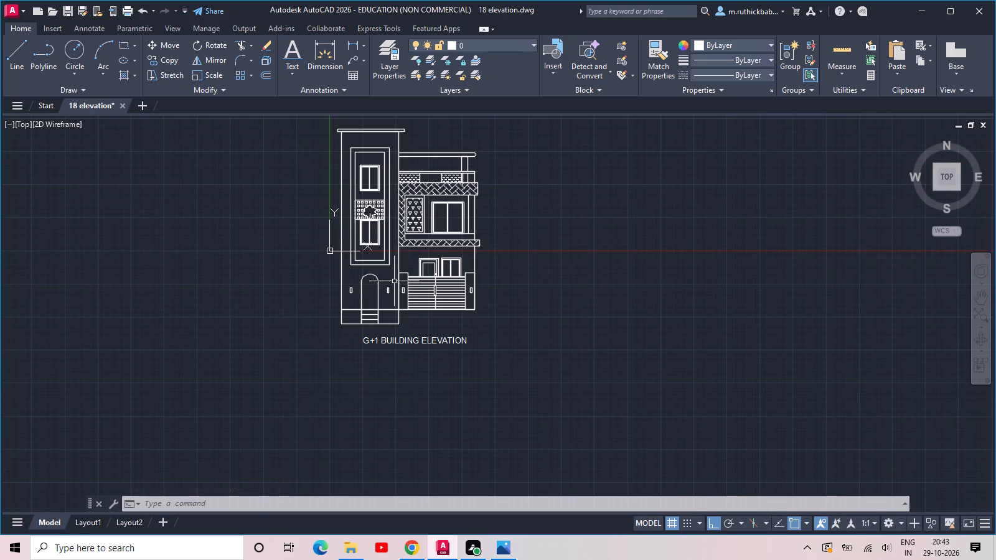
{"action": "key", "text": "ctrl+s"}
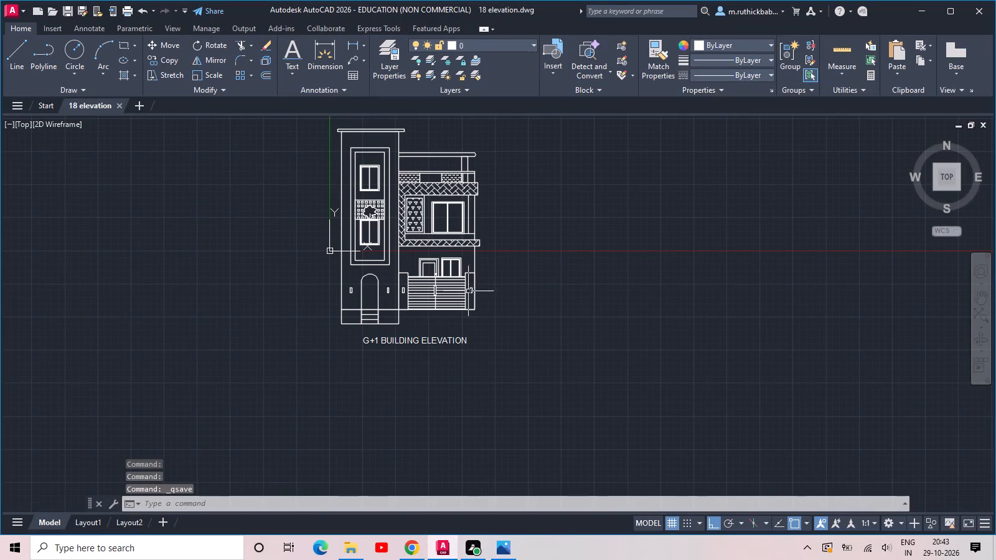
Add a linear dimension for the building's overall width, placed about 3'-6" below the gate's base line, above the title text.
{"action": "left_click", "coordinate": [352, 44]}
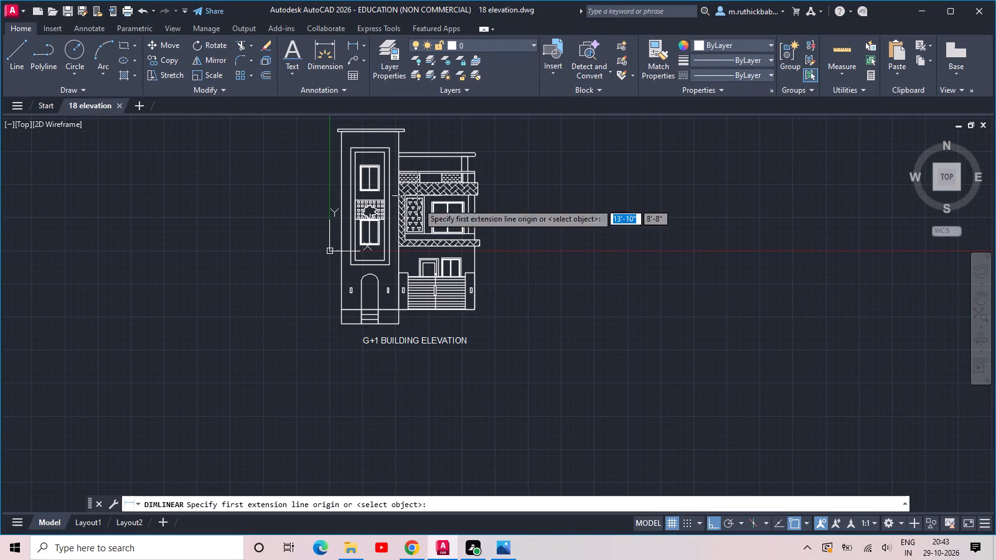
{"action": "scroll", "coordinate": [492, 322], "scroll_direction": "up", "scroll_amount": 1}
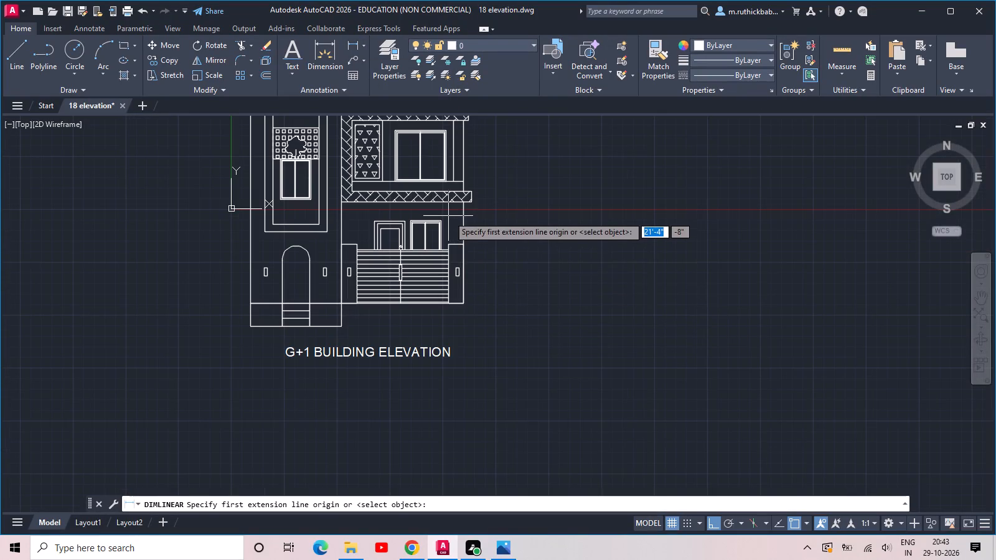
{"action": "scroll", "coordinate": [459, 205], "scroll_direction": "up", "scroll_amount": 2}
{"action": "scroll", "coordinate": [460, 269], "scroll_direction": "down", "scroll_amount": 1}
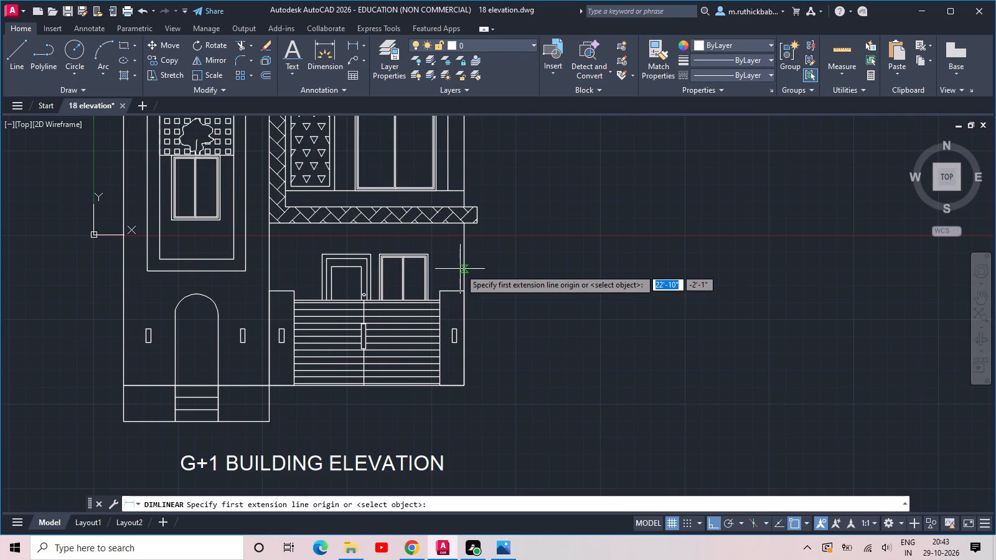
{"action": "middle_click_drag", "start_coordinate": [258, 298], "coordinate": [280, 260]}
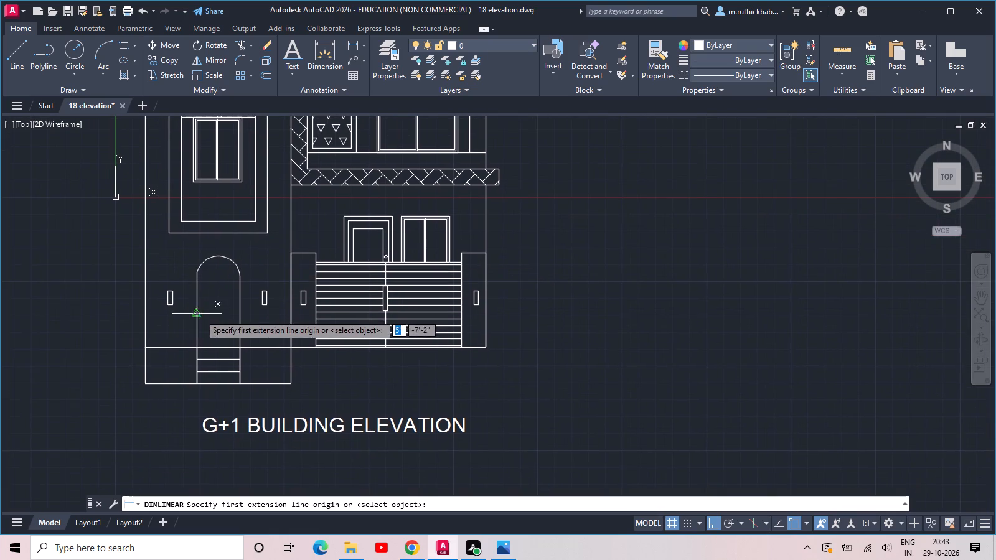
{"action": "scroll", "coordinate": [213, 300], "scroll_direction": "down", "scroll_amount": 2}
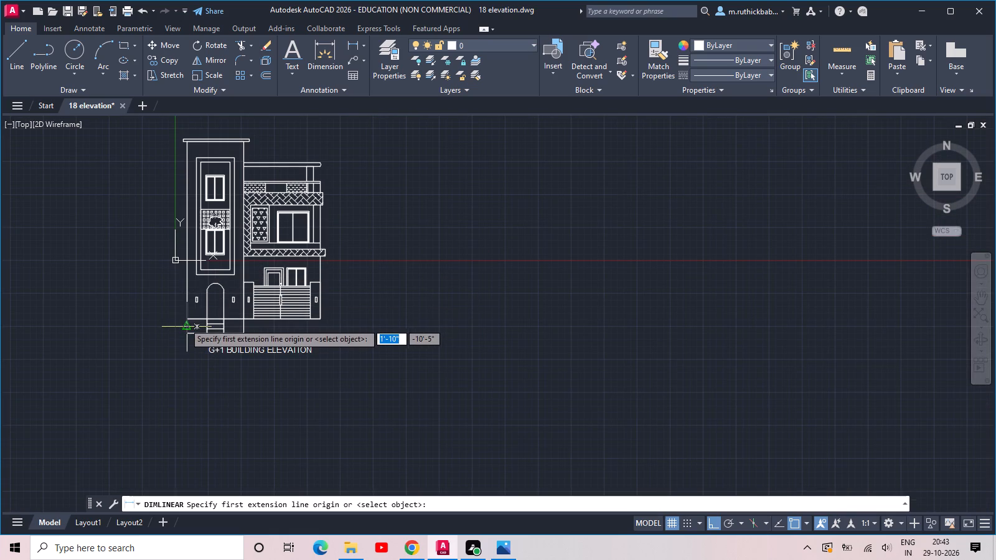
{"action": "left_click", "coordinate": [184, 319]}
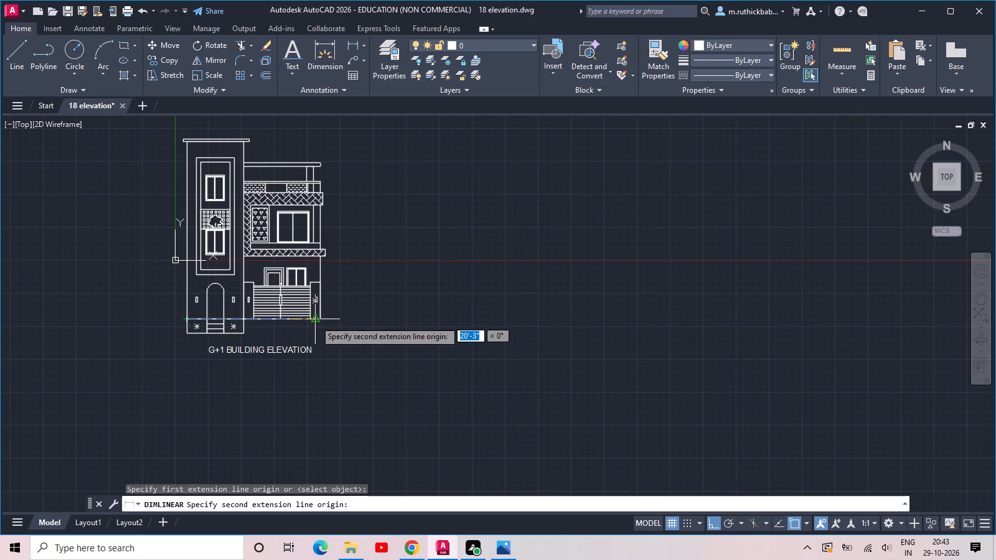
{"action": "left_click", "coordinate": [320, 320]}
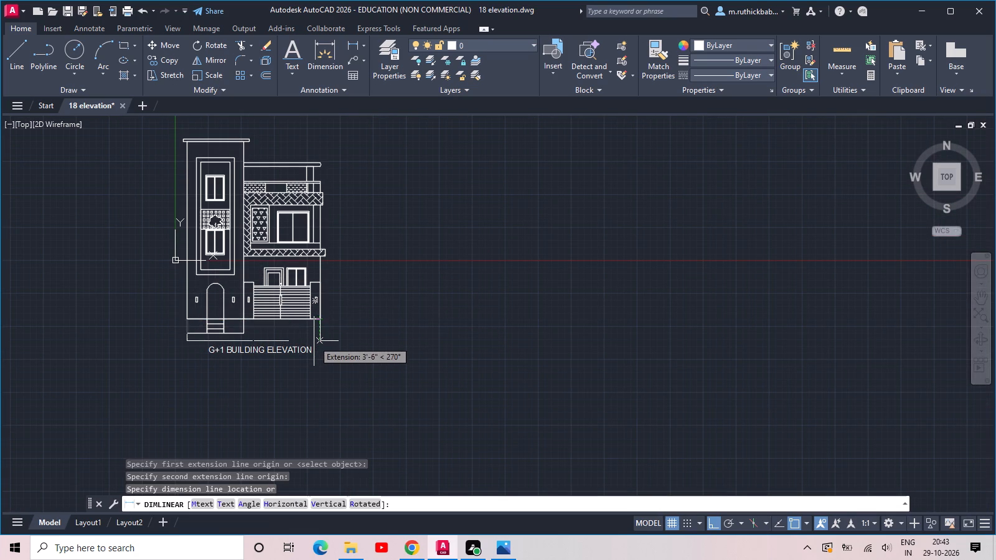
{"action": "left_click", "coordinate": [314, 341]}
{"action": "key", "text": "Escape"}
Set the Standard dimension style's primary units to Engineering format with 0'-0" precision.
{"action": "type", "text": "D"}
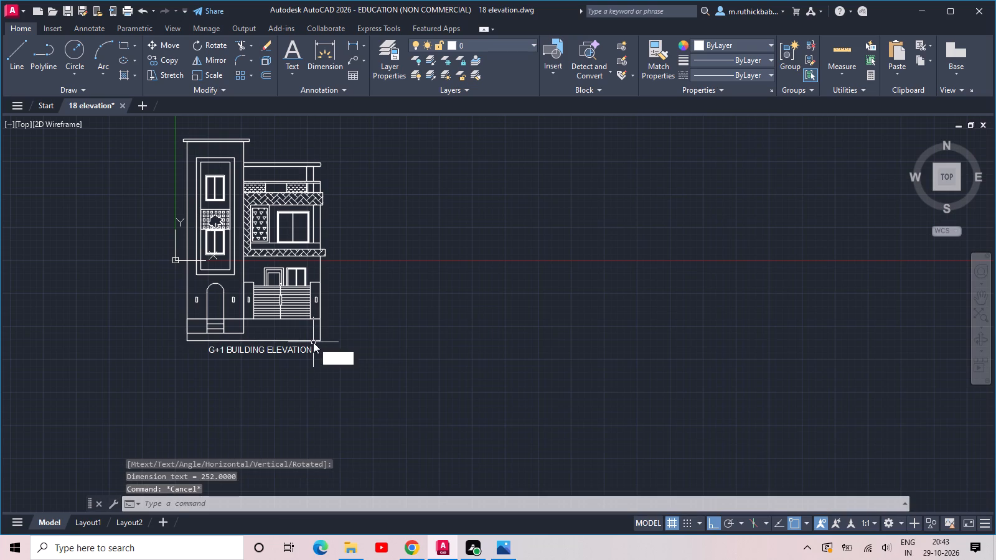
{"action": "key", "text": "space"}
{"action": "left_click", "coordinate": [622, 247]}
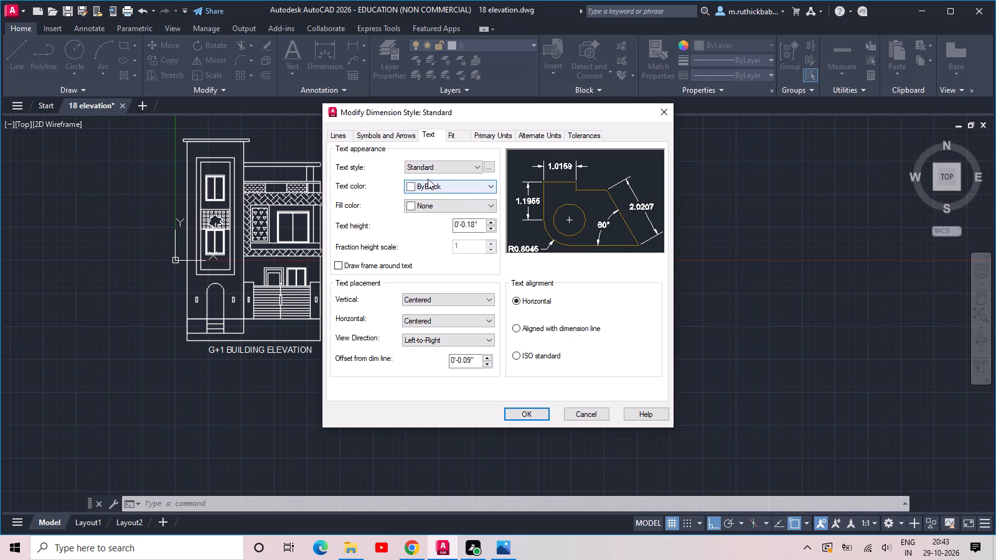
{"action": "left_click", "coordinate": [491, 131]}
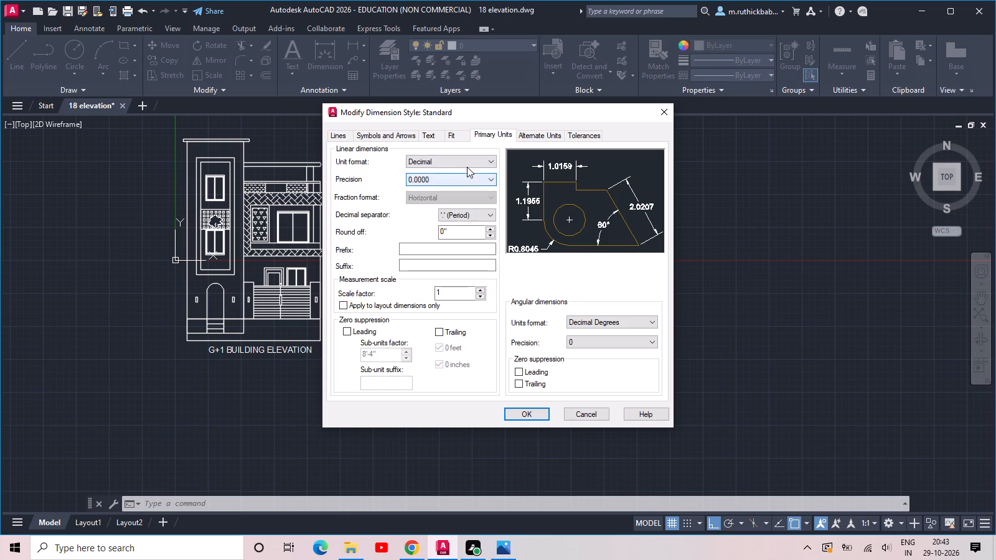
{"action": "left_click", "coordinate": [464, 161]}
{"action": "left_click", "coordinate": [456, 189]}
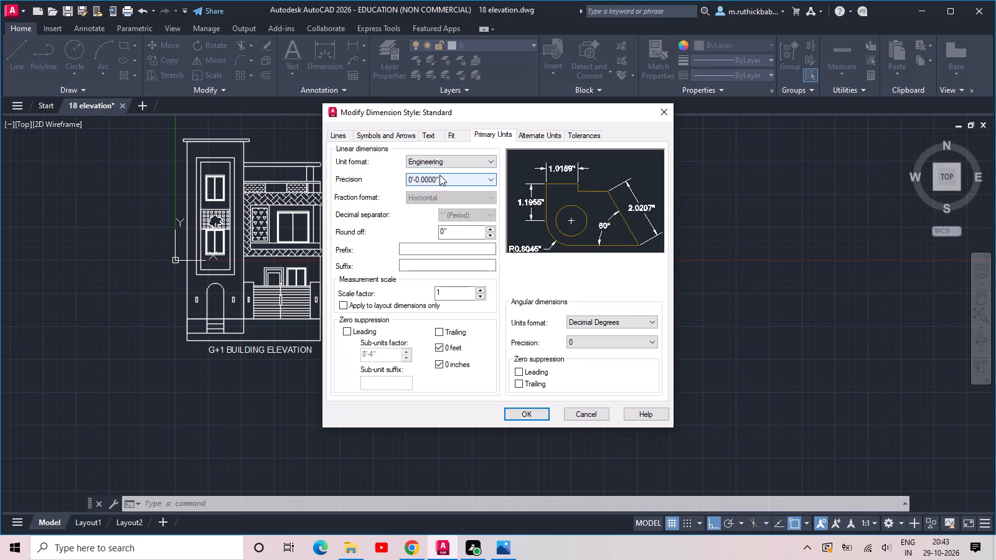
{"action": "left_click", "coordinate": [439, 175]}
{"action": "left_click", "coordinate": [423, 187]}
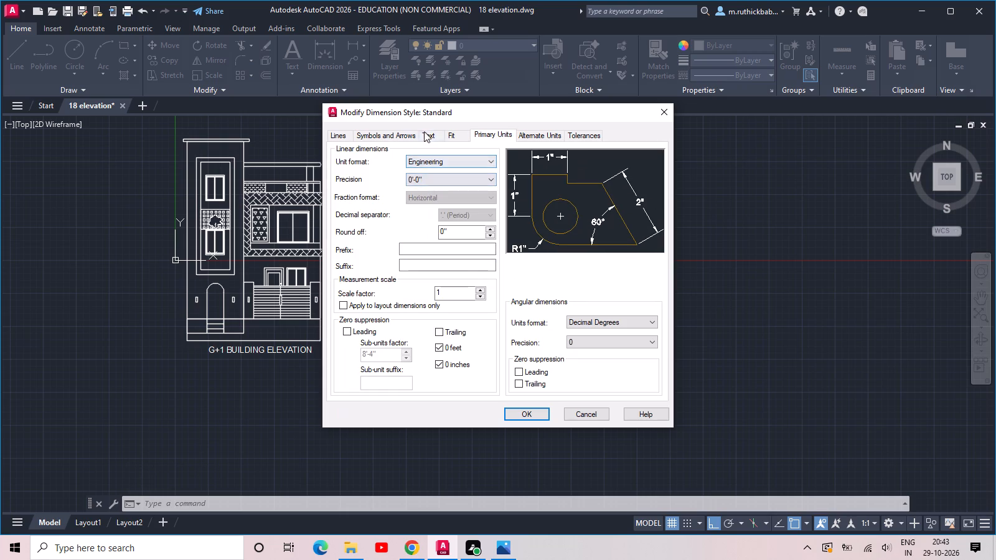
Set the Standard dimension style's text height to 9" and apply the style changes.
{"action": "left_click", "coordinate": [425, 132]}
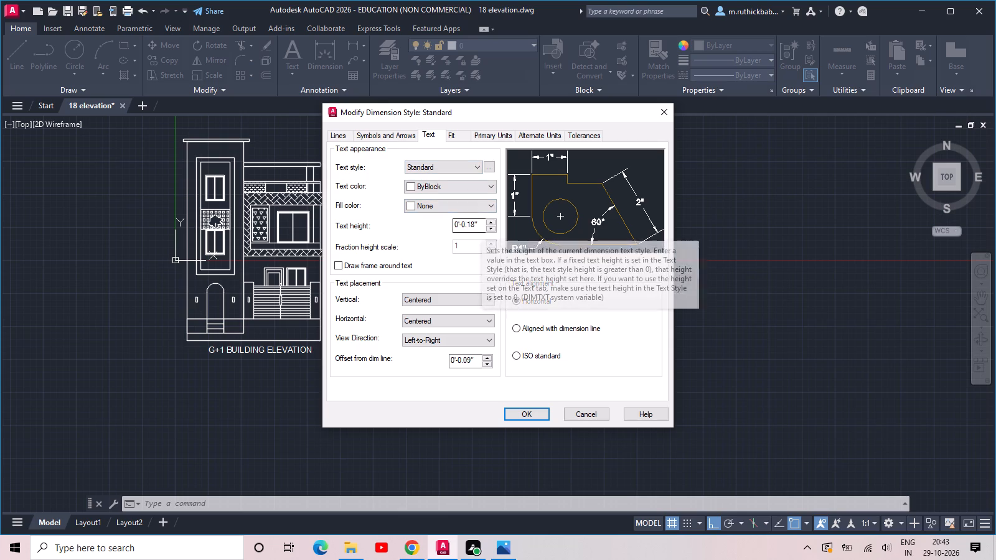
{"action": "left_click_drag", "start_coordinate": [481, 225], "coordinate": [439, 226]}
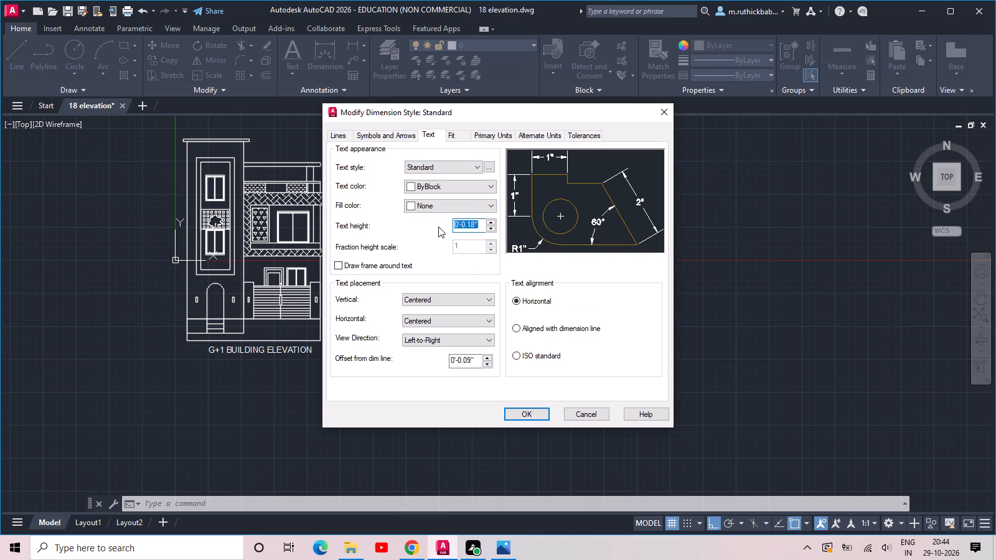
{"action": "key", "text": "9"}
{"action": "key", "text": "Return"}
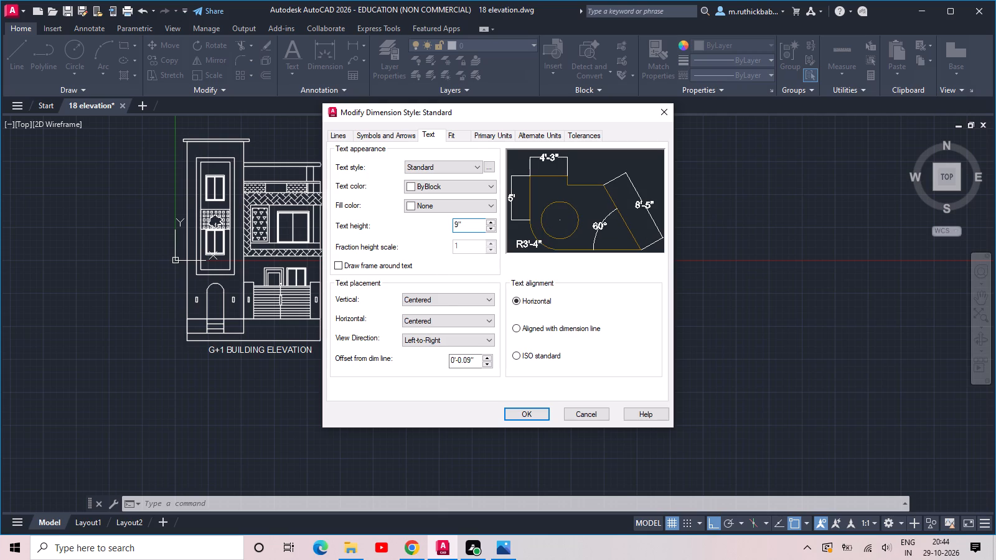
{"action": "left_click", "coordinate": [511, 411]}
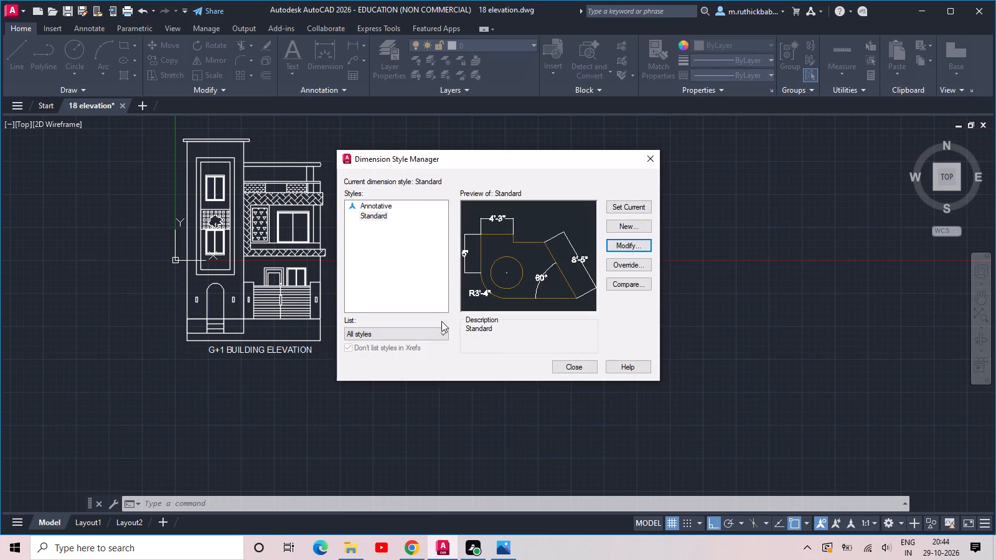
{"action": "left_click", "coordinate": [576, 366]}
{"action": "scroll", "coordinate": [238, 335], "scroll_direction": "up", "scroll_amount": 2}
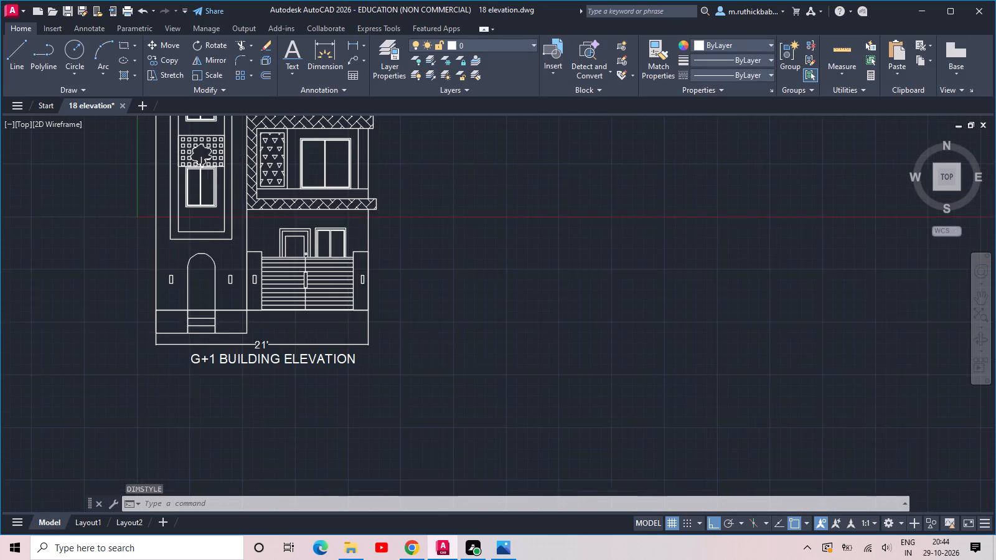
Delete the overall width dimension placed between the building's base and the title text.
{"action": "middle_click_drag", "start_coordinate": [245, 337], "coordinate": [324, 289]}
{"action": "left_click_drag", "start_coordinate": [548, 291], "coordinate": [530, 291]}
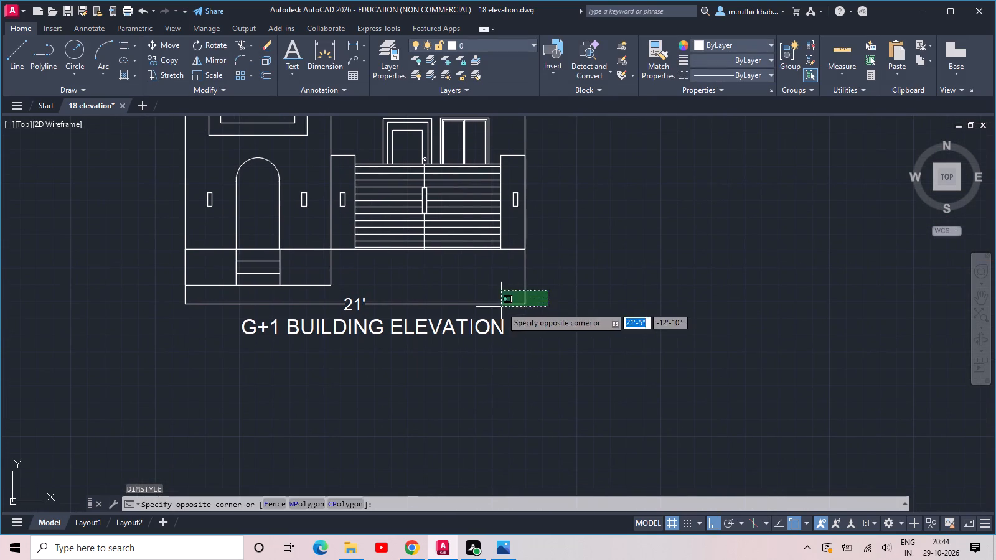
{"action": "left_click", "coordinate": [501, 307]}
{"action": "key", "text": "Delete"}
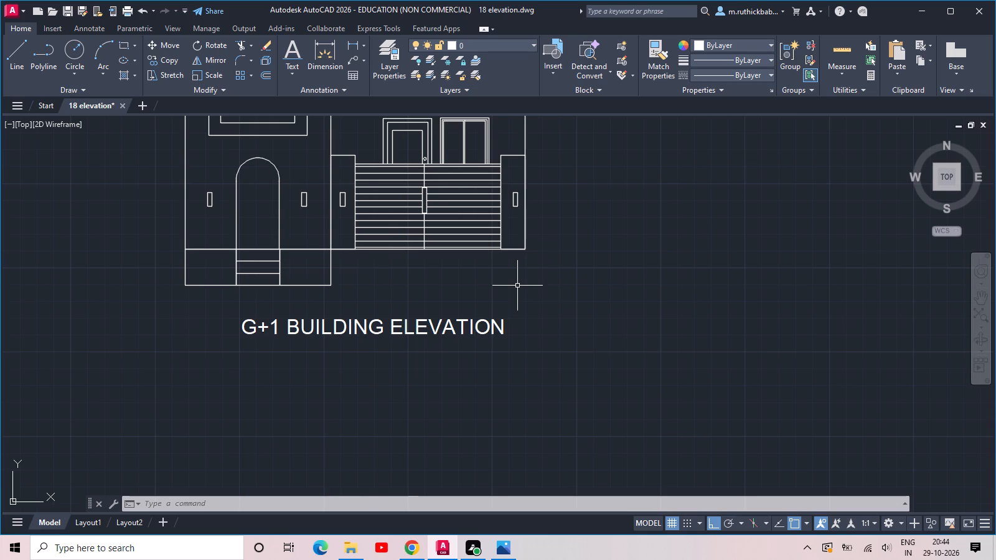
Offset the gate's vertical centre line above the handle by 1" to both sides.
{"action": "scroll", "coordinate": [512, 287], "scroll_direction": "down", "scroll_amount": 2}
{"action": "middle_click_drag", "start_coordinate": [519, 209], "coordinate": [492, 232]}
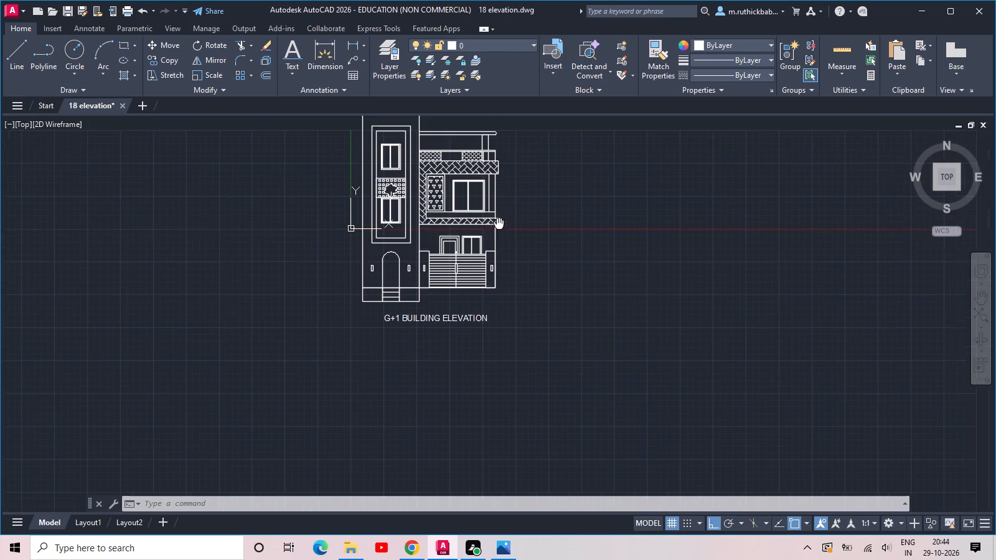
{"action": "middle_click_drag", "start_coordinate": [492, 232], "coordinate": [468, 268]}
{"action": "scroll", "coordinate": [441, 301], "scroll_direction": "up", "scroll_amount": 3}
{"action": "scroll", "coordinate": [389, 318], "scroll_direction": "up", "scroll_amount": 2}
{"action": "scroll", "coordinate": [385, 252], "scroll_direction": "up", "scroll_amount": 2}
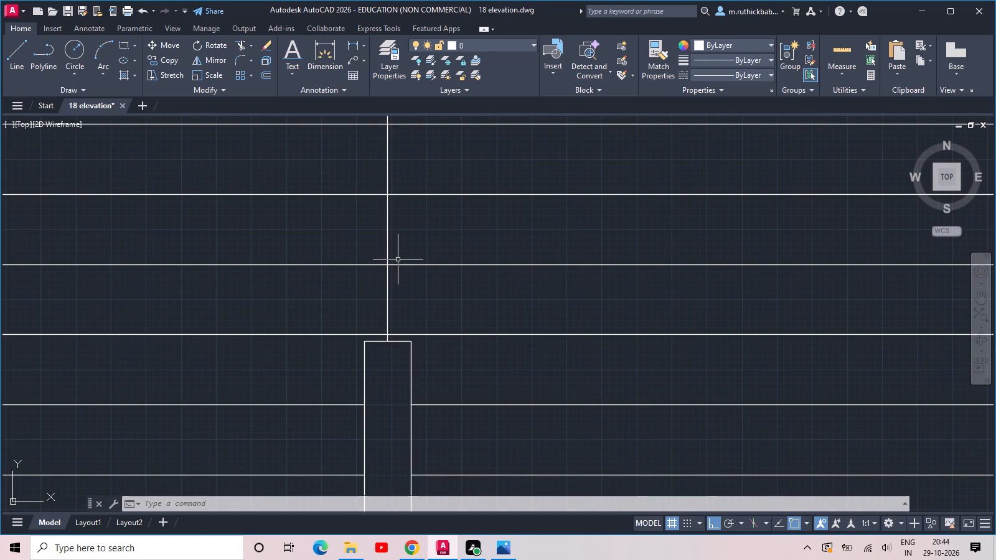
{"action": "key", "text": "o"}
{"action": "type", "text": "FF 2"}
{"action": "key", "text": "space"}
{"action": "left_click", "coordinate": [385, 248]}
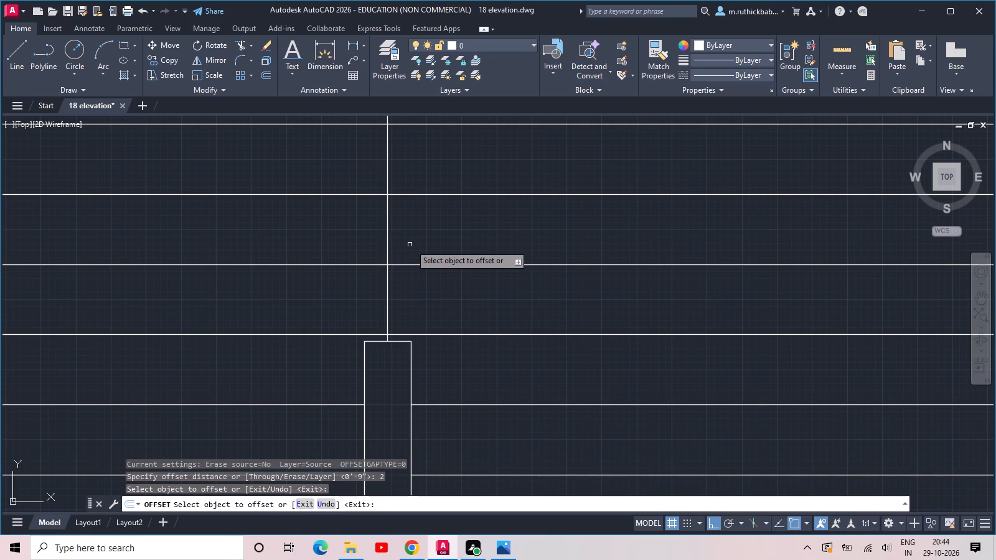
{"action": "left_click", "coordinate": [388, 240]}
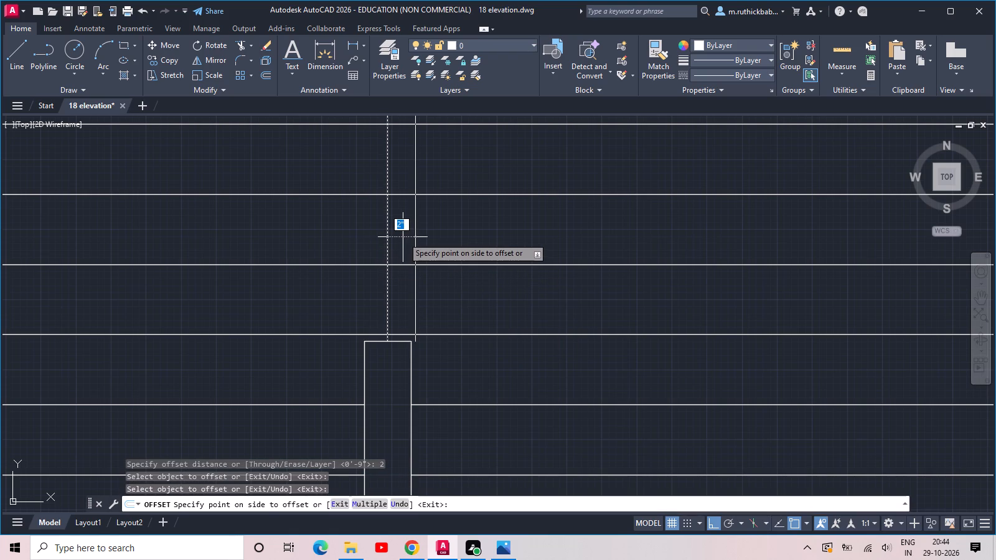
{"action": "key", "text": "1"}
{"action": "key", "text": "space"}
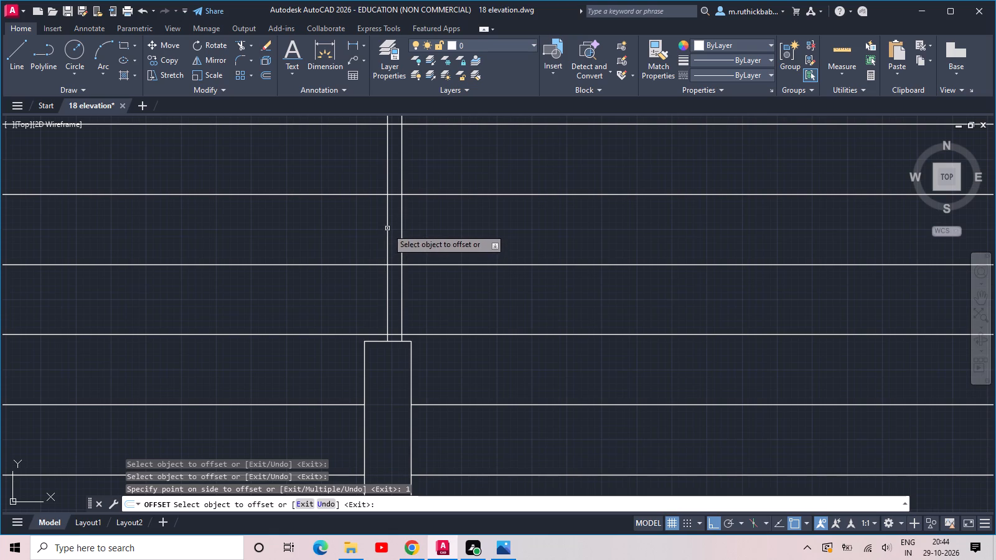
{"action": "left_click", "coordinate": [387, 228]}
{"action": "type", "text": "1"}
{"action": "key", "text": "space"}
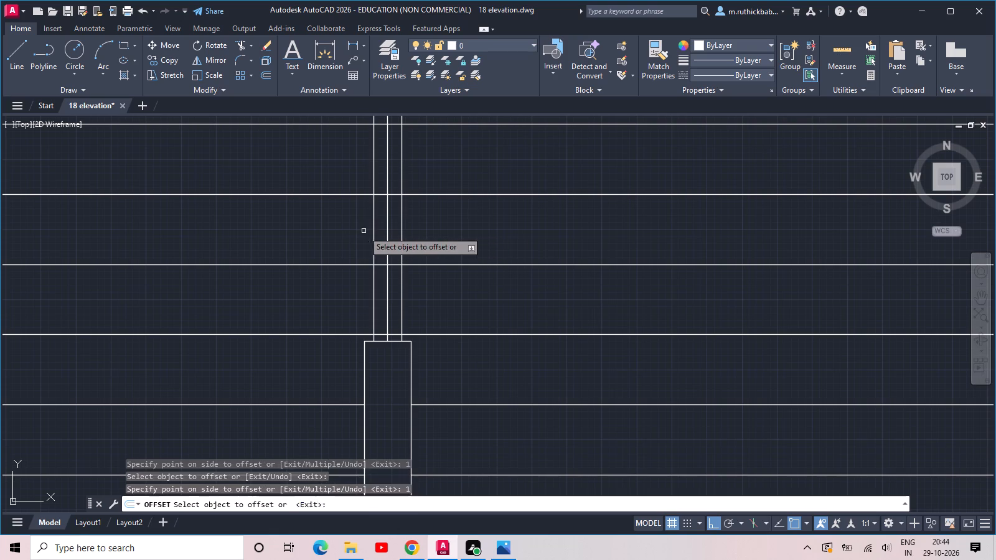
{"action": "key", "text": "space"}
Offset the gate's vertical centre line below the handle by 1" to both sides.
{"action": "key", "text": "space"}
{"action": "type", "text": "1"}
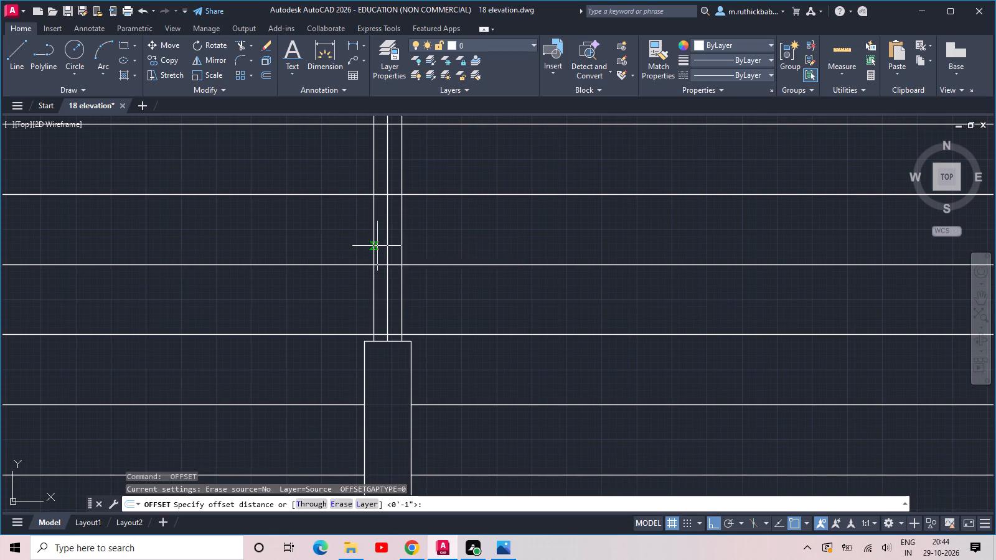
{"action": "key", "text": "space"}
{"action": "scroll", "coordinate": [392, 253], "scroll_direction": "down", "scroll_amount": 3}
{"action": "scroll", "coordinate": [395, 353], "scroll_direction": "up", "scroll_amount": 2}
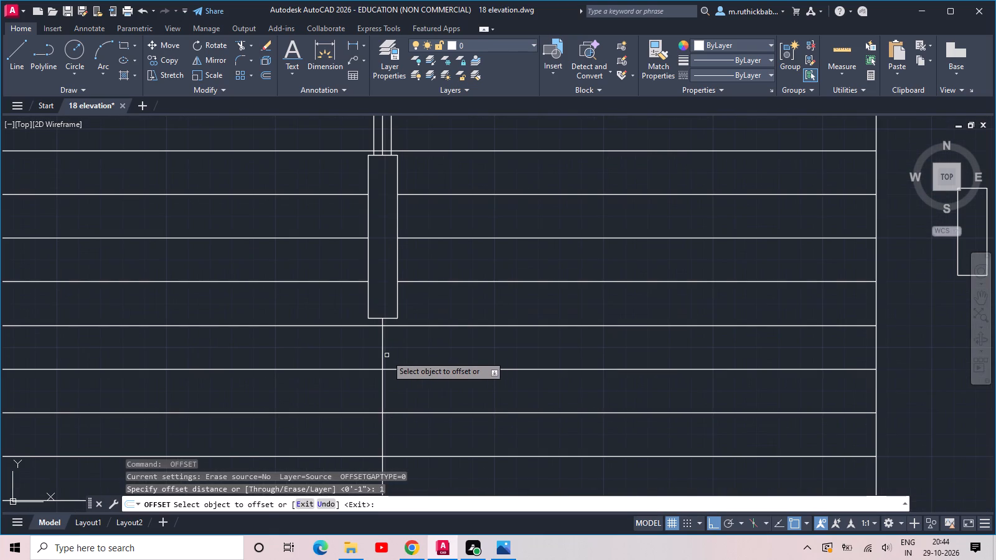
{"action": "left_click", "coordinate": [383, 355]}
{"action": "left_click", "coordinate": [400, 351]}
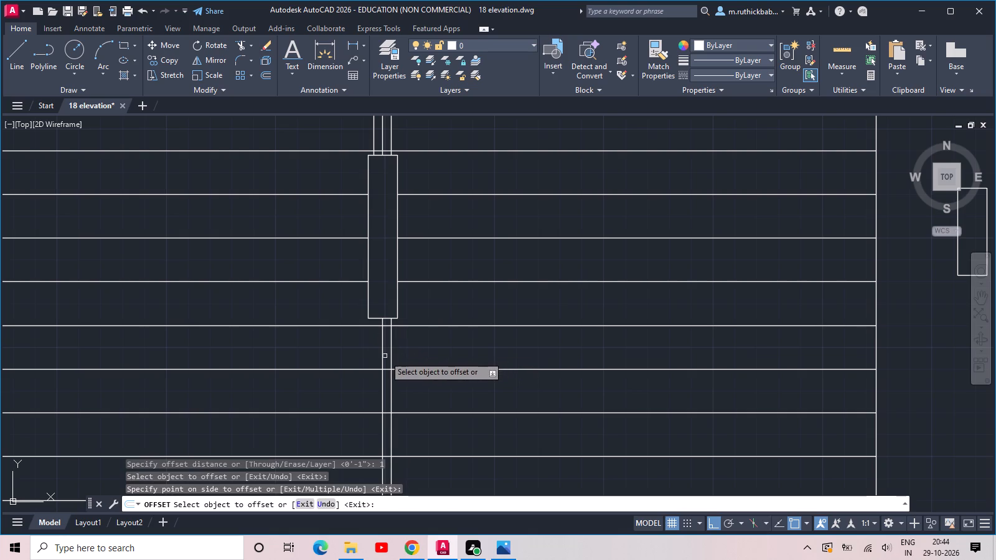
{"action": "left_click", "coordinate": [383, 355]}
{"action": "left_click", "coordinate": [373, 354]}
{"action": "key", "text": "Escape"}
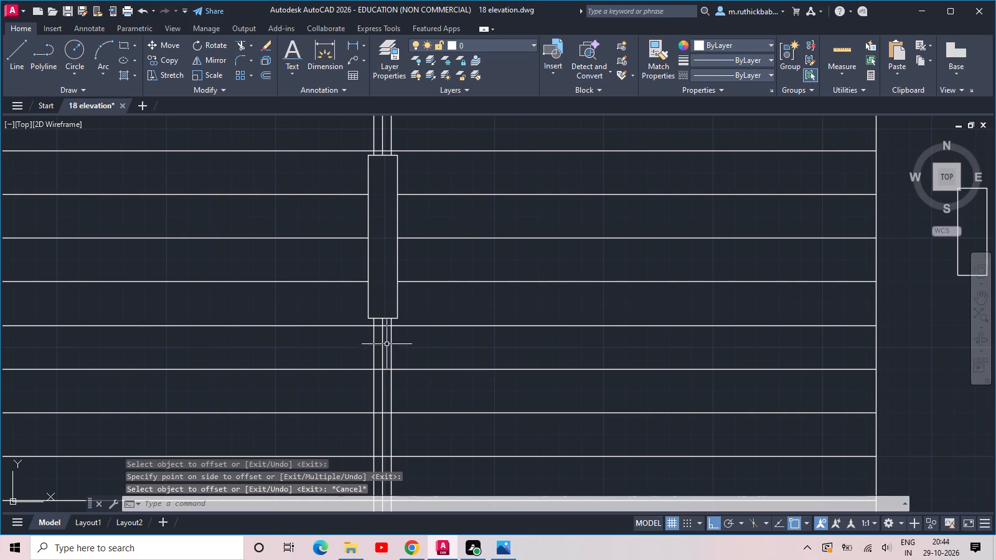
Trim the gate's horizontal lines between the centre line and its two offset lines, above and below the handle.
{"action": "type", "text": "TR"}
{"action": "key", "text": "space"}
{"action": "key", "text": "space"}
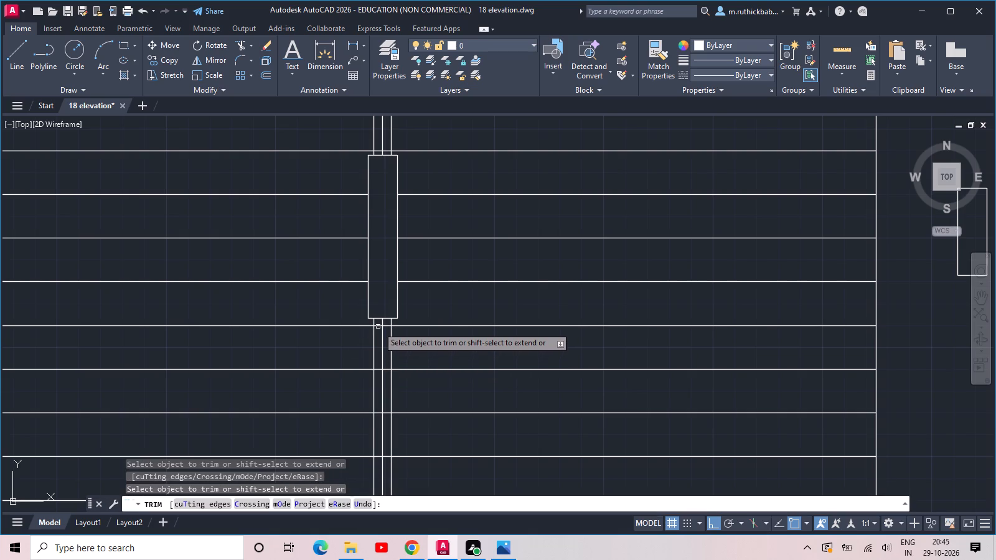
{"action": "left_click", "coordinate": [379, 307]}
{"action": "middle_click_drag", "start_coordinate": [384, 384], "coordinate": [395, 363]}
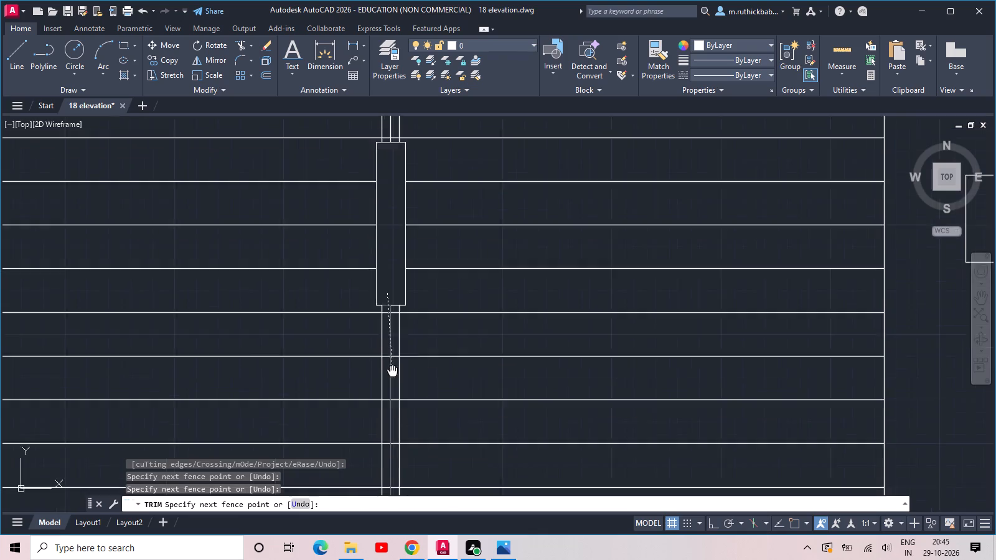
{"action": "middle_click_drag", "start_coordinate": [395, 363], "coordinate": [448, 145]}
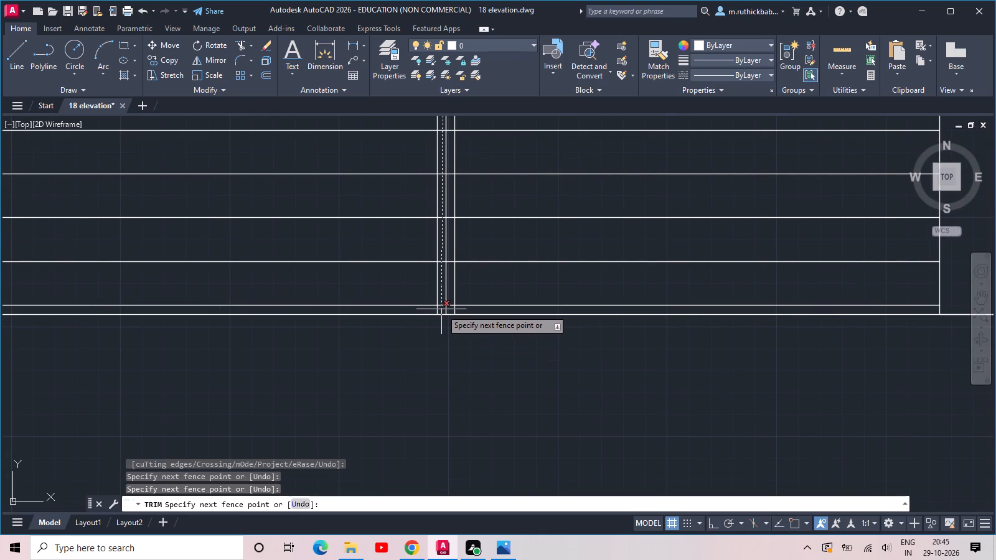
{"action": "left_click", "coordinate": [441, 309]}
{"action": "left_click", "coordinate": [450, 310]}
{"action": "middle_click_drag", "start_coordinate": [444, 254], "coordinate": [464, 538]}
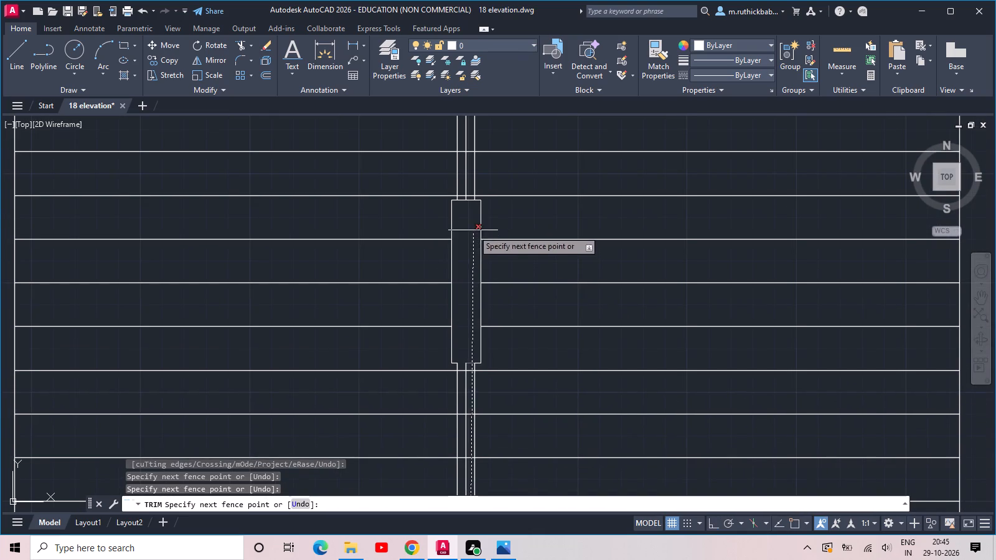
{"action": "middle_click_drag", "start_coordinate": [472, 224], "coordinate": [494, 401]}
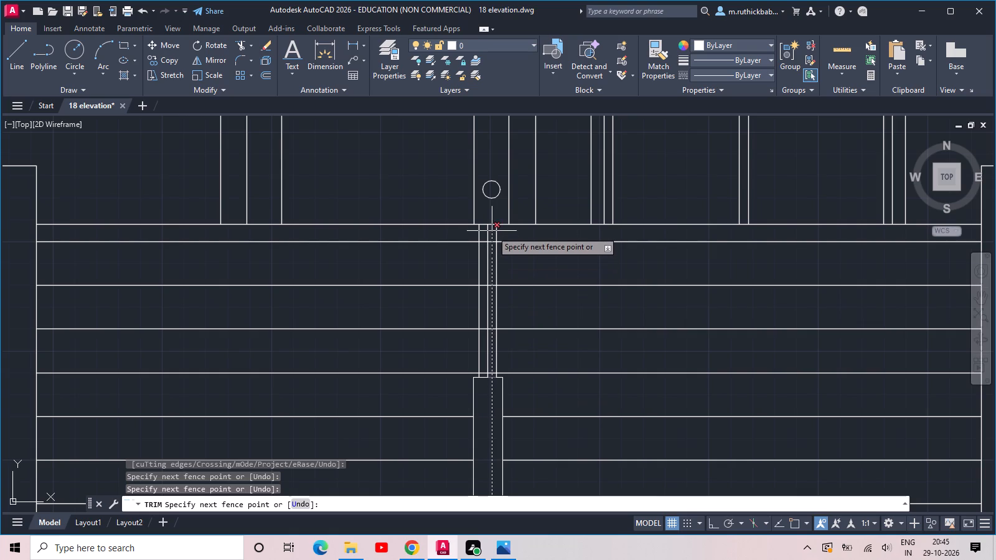
{"action": "left_click", "coordinate": [492, 238]}
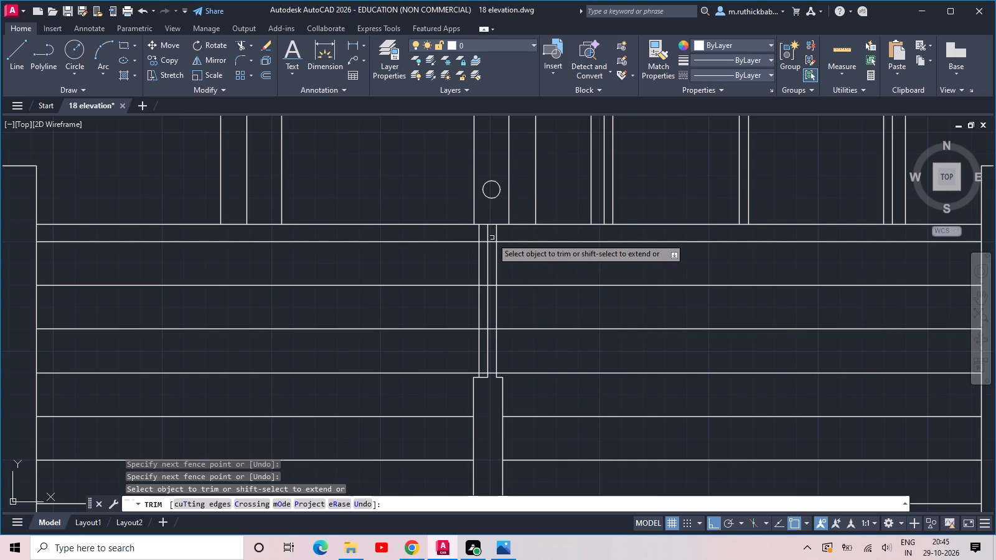
{"action": "left_click", "coordinate": [482, 236]}
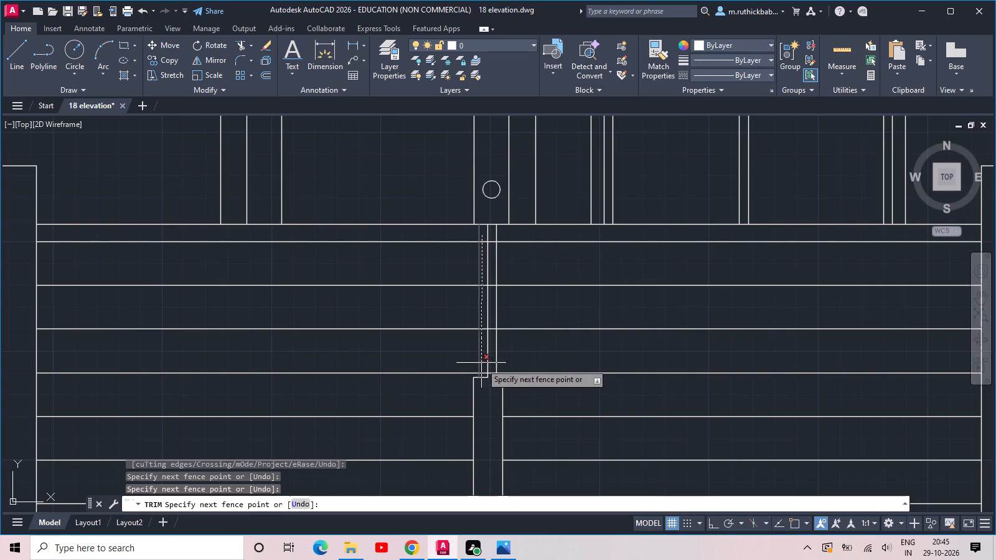
{"action": "left_click", "coordinate": [482, 391]}
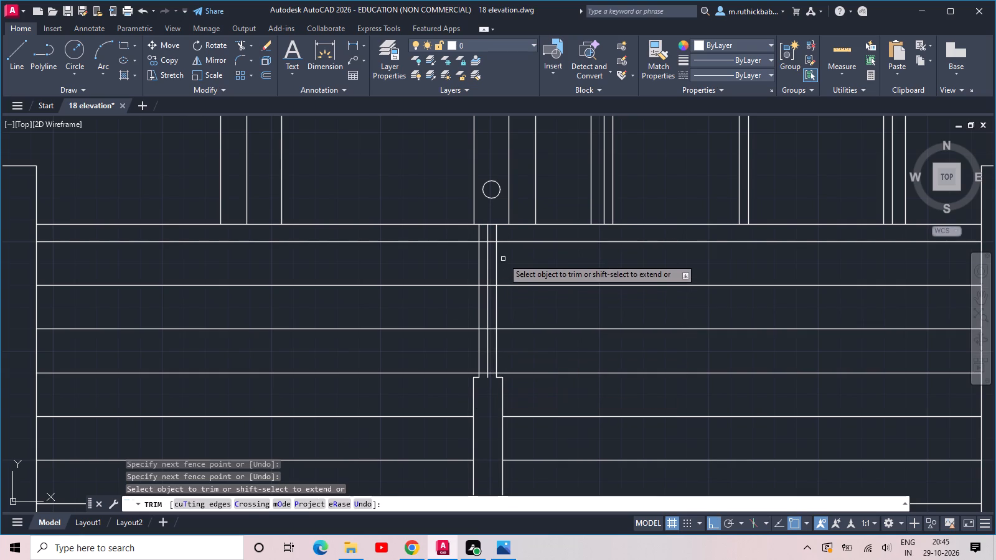
{"action": "left_click", "coordinate": [507, 235]}
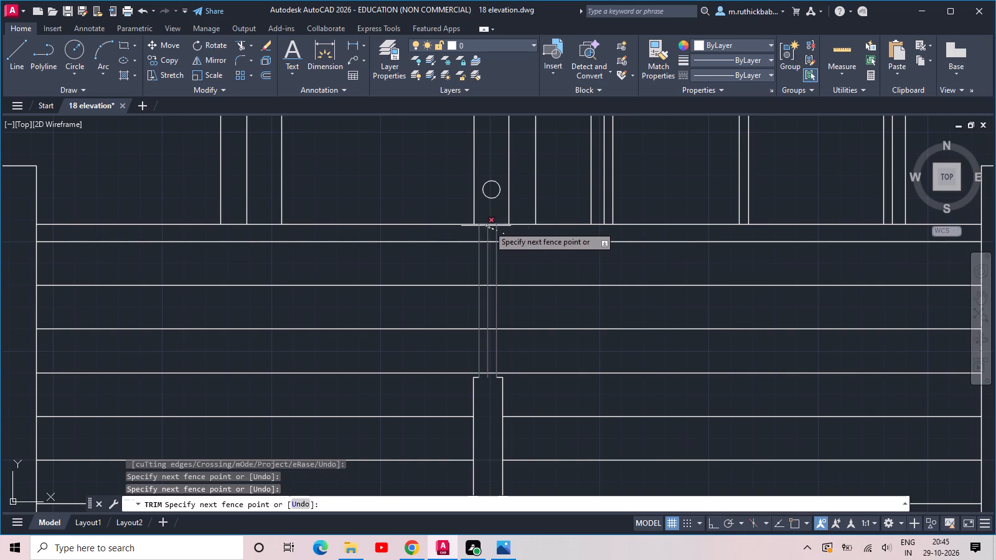
{"action": "key", "text": "Escape"}
Draw a horizontal line between the two offset lines to close the gap in the gate handle's top edge.
{"action": "scroll", "coordinate": [505, 235], "scroll_direction": "up", "scroll_amount": 2}
{"action": "scroll", "coordinate": [489, 242], "scroll_direction": "down", "scroll_amount": 2}
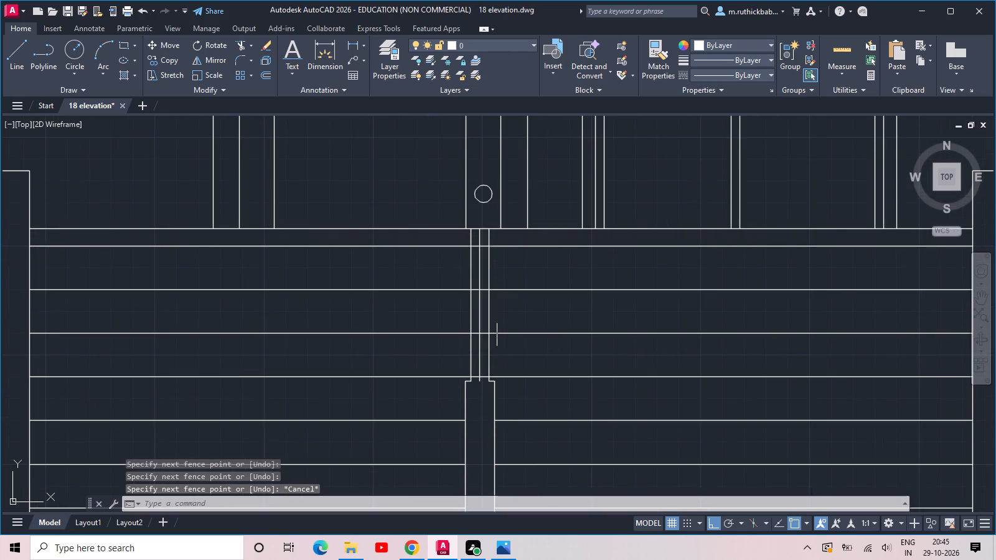
{"action": "middle_click_drag", "start_coordinate": [496, 325], "coordinate": [494, 271]}
{"action": "scroll", "coordinate": [471, 353], "scroll_direction": "up", "scroll_amount": 3}
{"action": "key", "text": "l"}
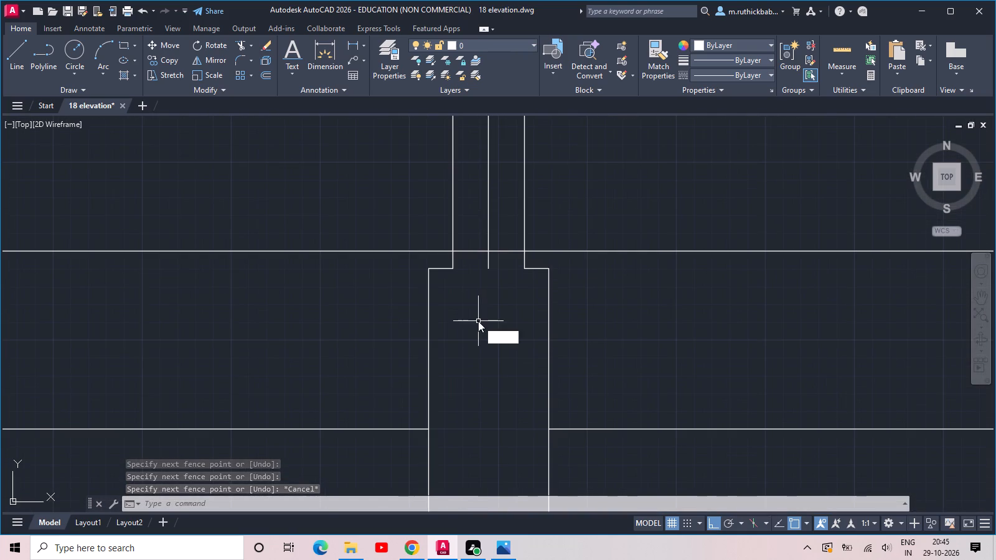
{"action": "key", "text": "space"}
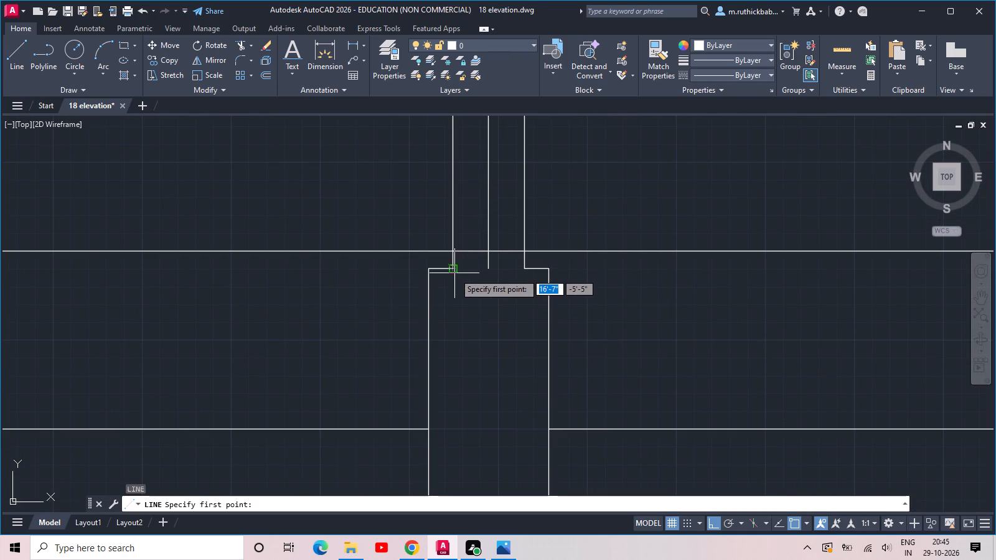
{"action": "left_click", "coordinate": [454, 271]}
{"action": "left_click", "coordinate": [524, 268]}
{"action": "key", "text": "space"}
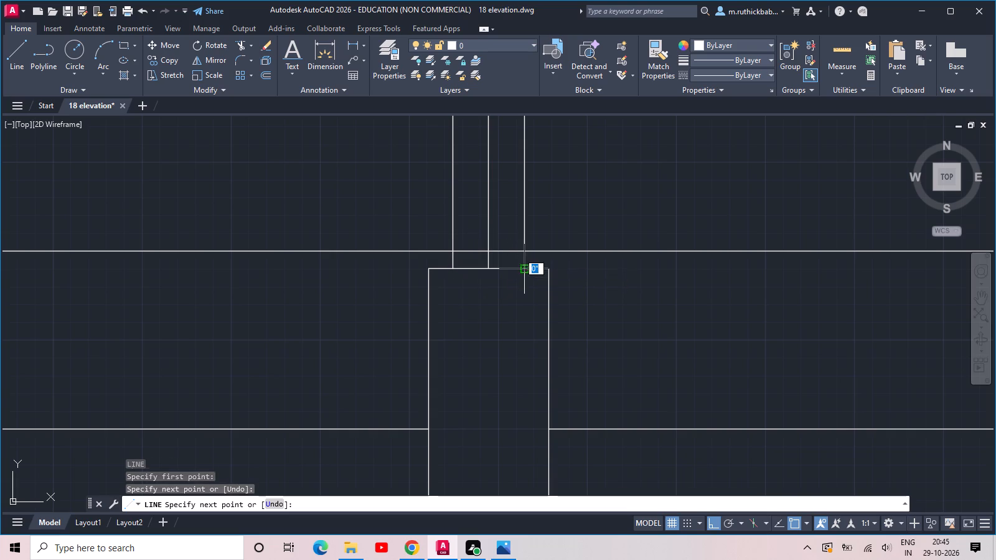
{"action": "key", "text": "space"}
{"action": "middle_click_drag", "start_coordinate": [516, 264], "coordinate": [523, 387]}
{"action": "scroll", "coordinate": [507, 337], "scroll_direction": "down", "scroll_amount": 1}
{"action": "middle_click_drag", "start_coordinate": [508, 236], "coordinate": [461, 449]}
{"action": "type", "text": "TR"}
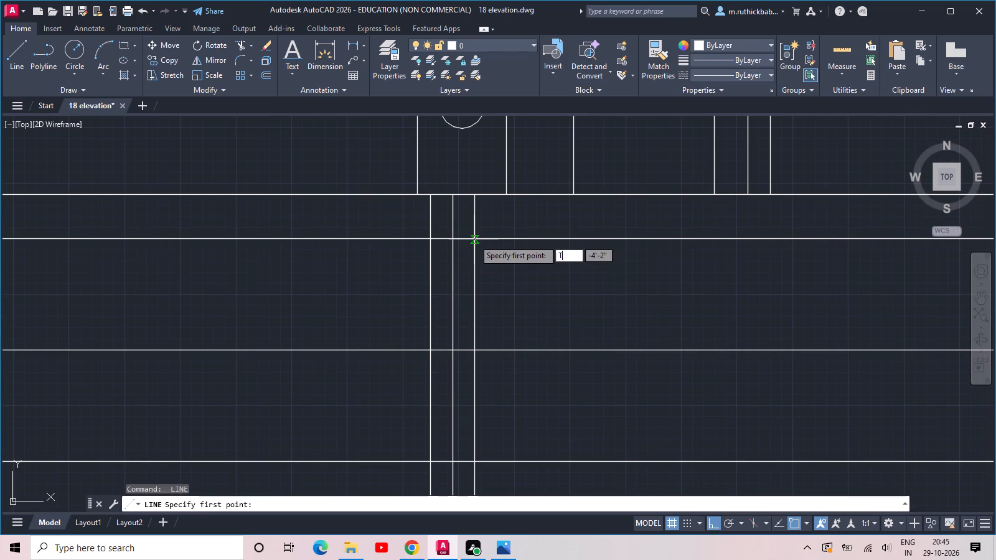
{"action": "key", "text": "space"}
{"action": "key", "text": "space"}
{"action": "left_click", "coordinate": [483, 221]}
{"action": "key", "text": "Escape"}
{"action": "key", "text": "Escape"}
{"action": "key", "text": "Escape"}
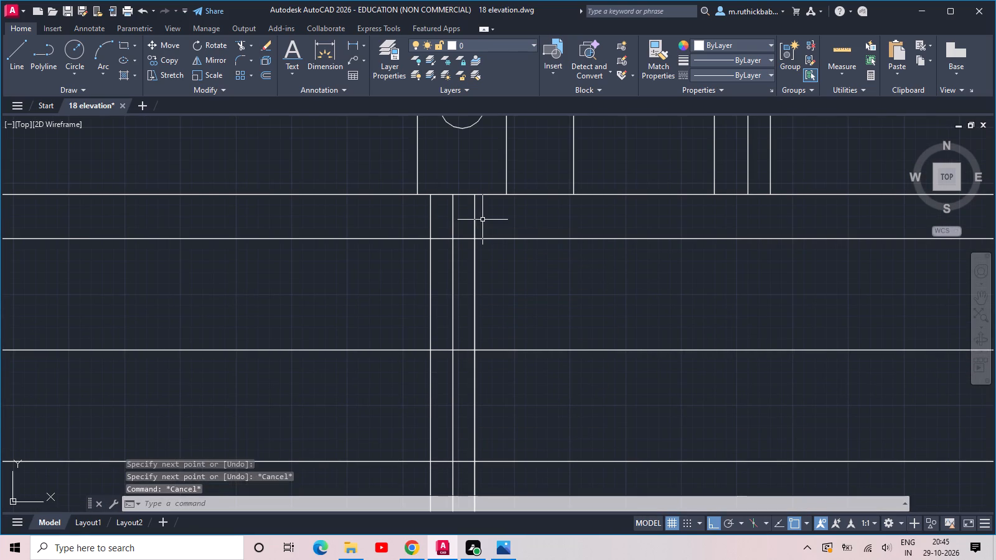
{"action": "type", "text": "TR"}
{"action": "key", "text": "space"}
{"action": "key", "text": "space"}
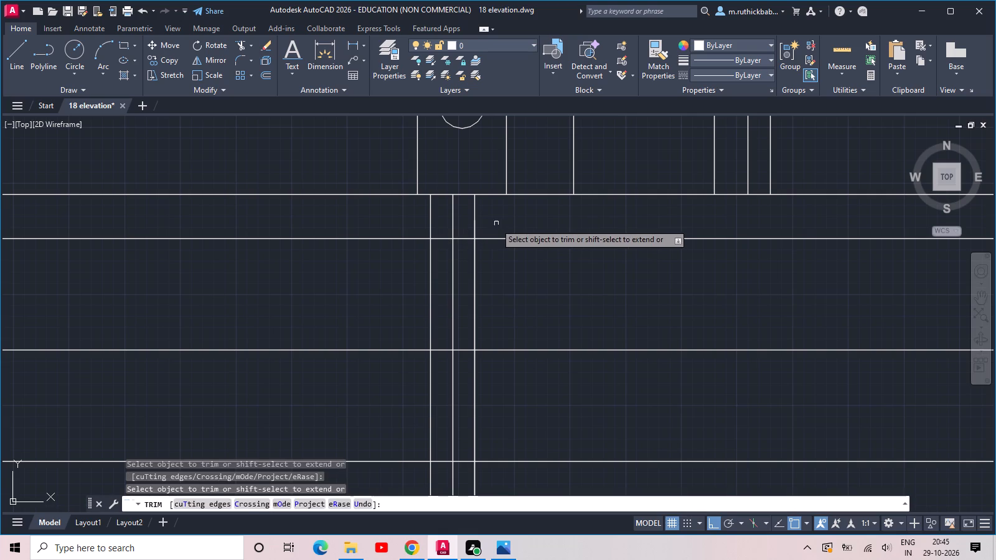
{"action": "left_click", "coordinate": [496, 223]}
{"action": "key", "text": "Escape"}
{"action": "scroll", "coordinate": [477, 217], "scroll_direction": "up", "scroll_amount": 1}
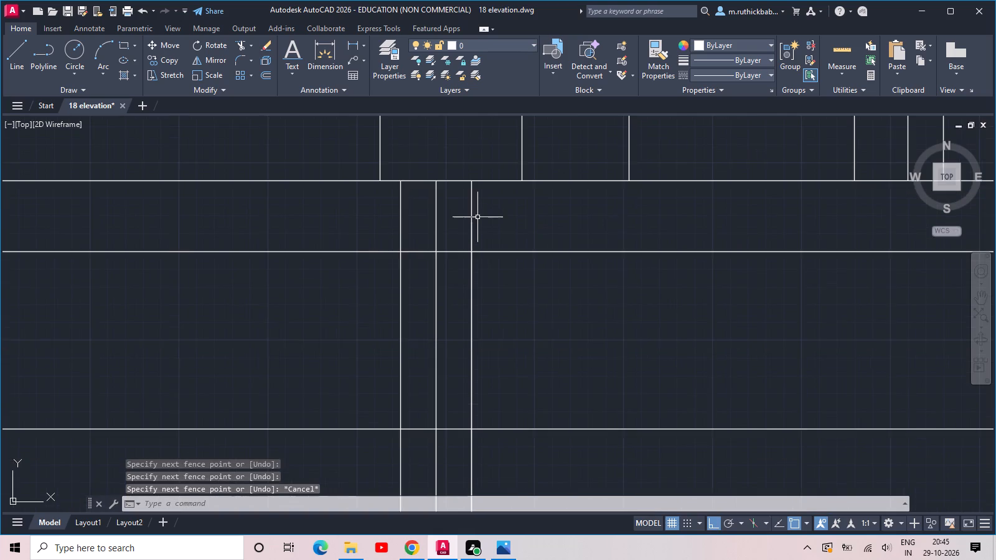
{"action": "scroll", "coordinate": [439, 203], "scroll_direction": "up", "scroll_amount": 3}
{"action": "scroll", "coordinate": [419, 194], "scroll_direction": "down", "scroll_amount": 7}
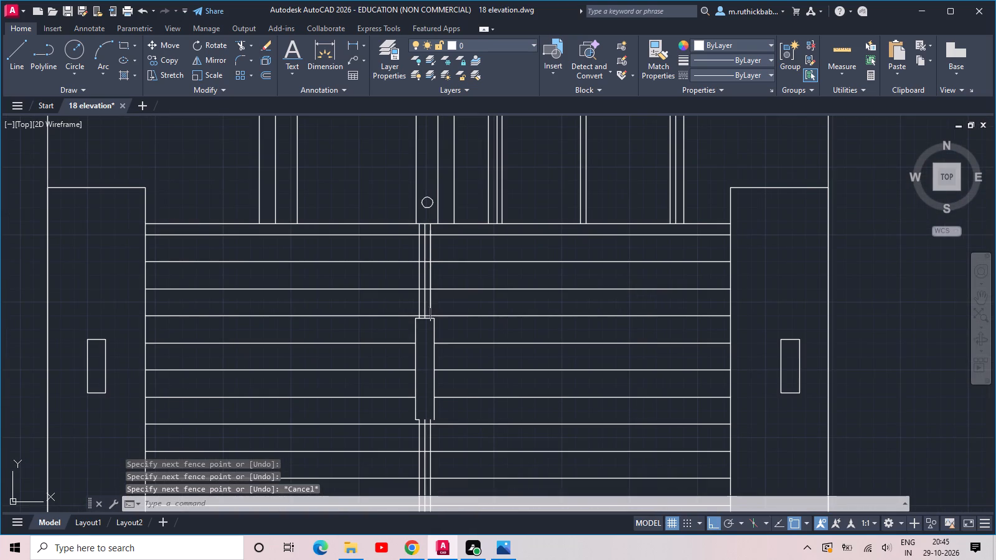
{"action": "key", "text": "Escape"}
Draw a horizontal line from the outer offset line to the handle's opposite lower corner to close its bottom edge.
{"action": "middle_click_drag", "start_coordinate": [453, 352], "coordinate": [492, 264]}
{"action": "scroll", "coordinate": [471, 342], "scroll_direction": "up", "scroll_amount": 1}
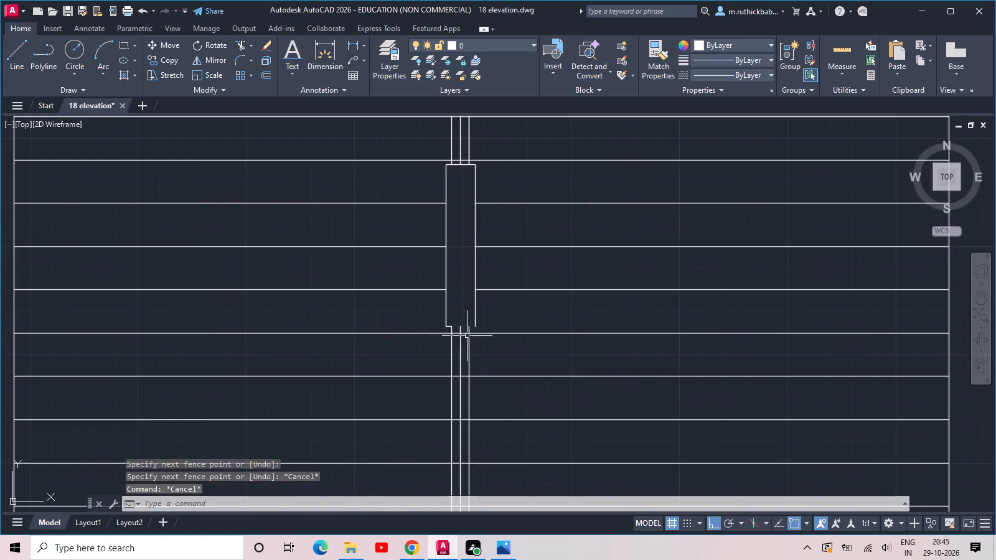
{"action": "scroll", "coordinate": [459, 324], "scroll_direction": "up", "scroll_amount": 2}
{"action": "type", "text": "L"}
{"action": "key", "text": "space"}
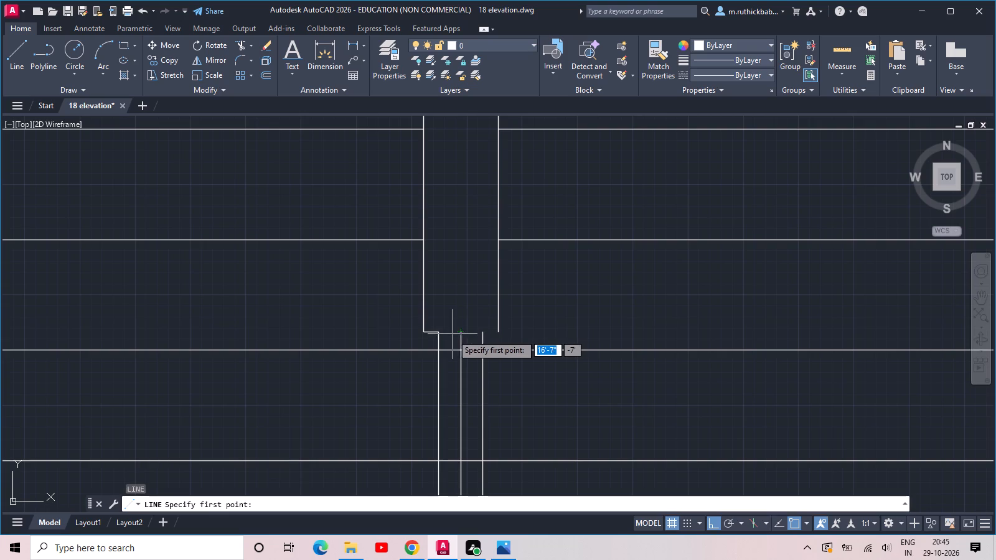
{"action": "left_click", "coordinate": [438, 331]}
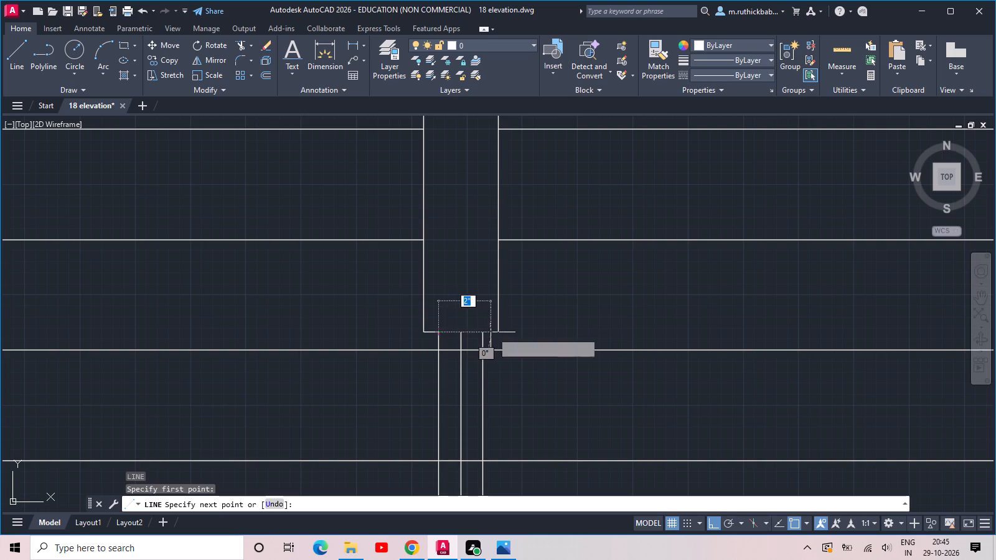
{"action": "left_click", "coordinate": [497, 332]}
{"action": "scroll", "coordinate": [497, 332], "scroll_direction": "down", "scroll_amount": 2}
{"action": "key", "text": "Escape"}
{"action": "scroll", "coordinate": [510, 320], "scroll_direction": "down", "scroll_amount": 2}
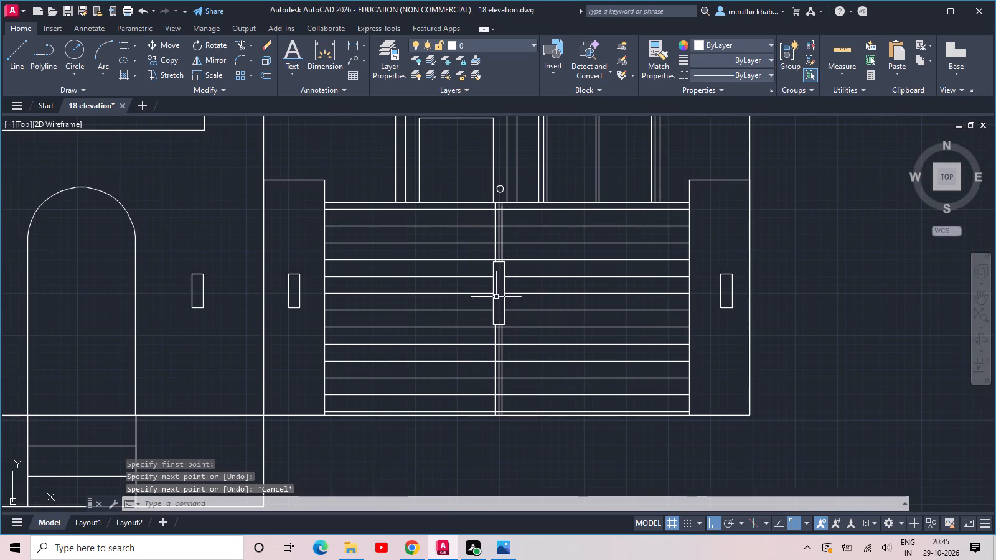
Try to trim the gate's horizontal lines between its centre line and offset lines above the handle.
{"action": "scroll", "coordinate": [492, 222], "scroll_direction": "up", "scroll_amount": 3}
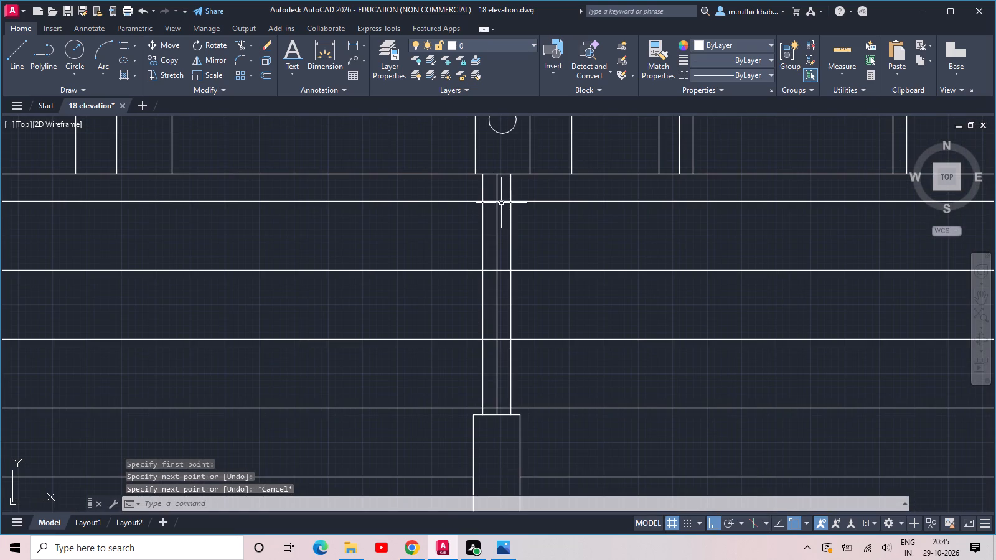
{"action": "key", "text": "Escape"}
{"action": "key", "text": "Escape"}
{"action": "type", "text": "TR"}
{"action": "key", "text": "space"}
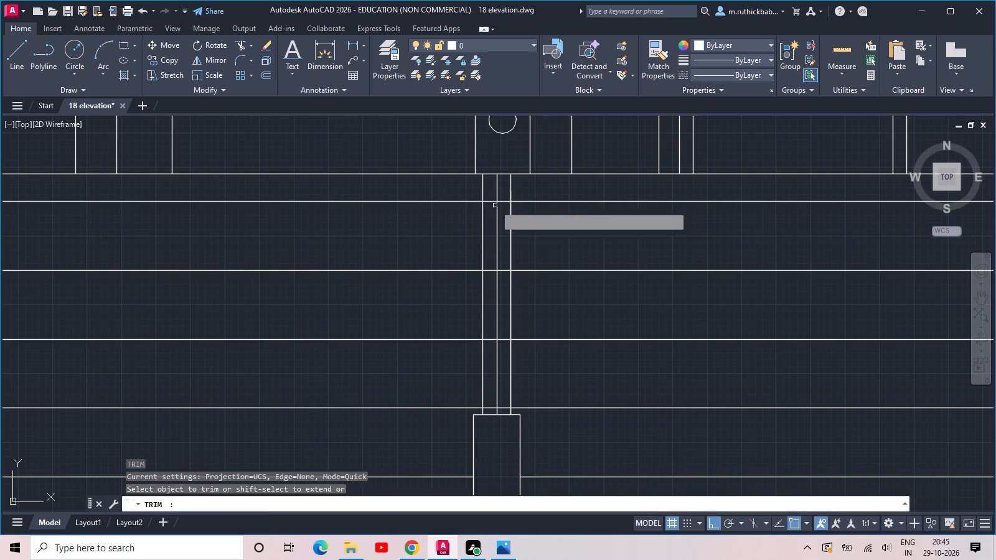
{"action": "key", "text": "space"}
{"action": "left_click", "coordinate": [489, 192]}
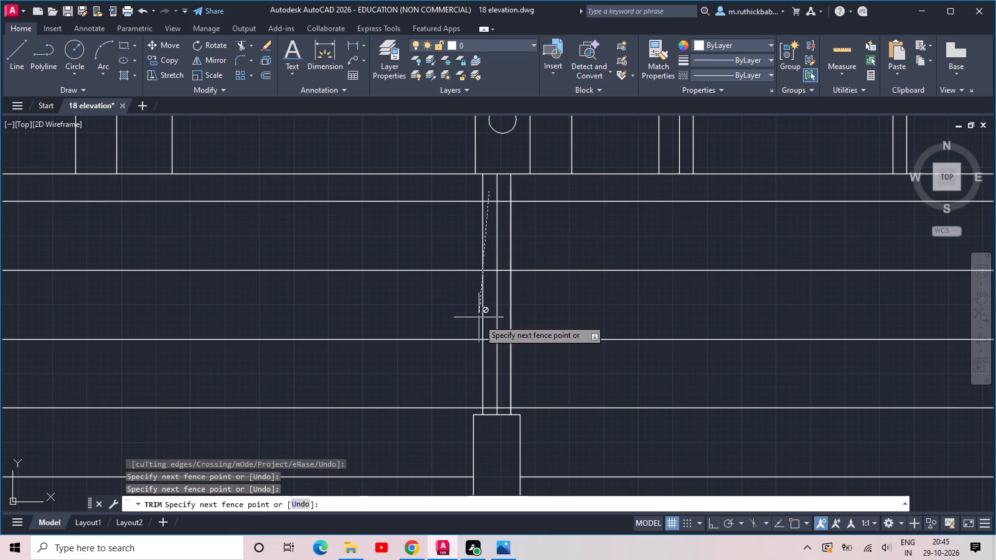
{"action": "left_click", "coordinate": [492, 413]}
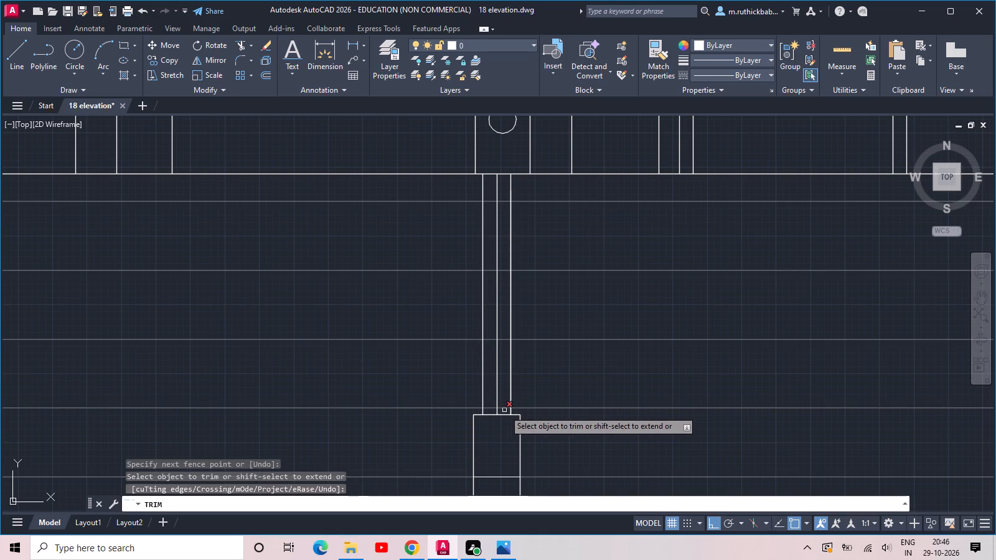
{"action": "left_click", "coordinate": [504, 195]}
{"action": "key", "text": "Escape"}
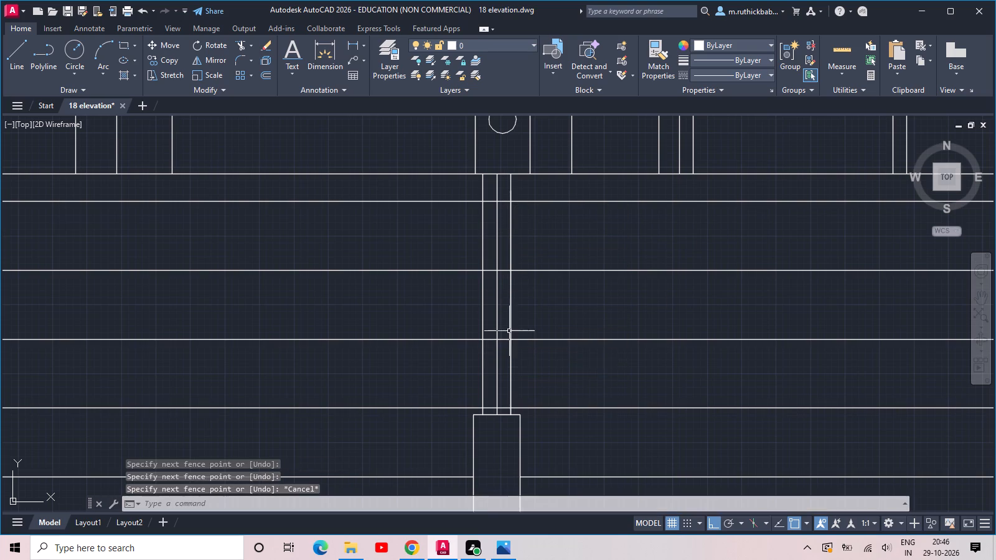
Explode the gate's horizontal-line hatch into separate lines.
{"action": "scroll", "coordinate": [509, 331], "scroll_direction": "down", "scroll_amount": 2}
{"action": "left_click", "coordinate": [637, 369]}
{"action": "left_click", "coordinate": [567, 301]}
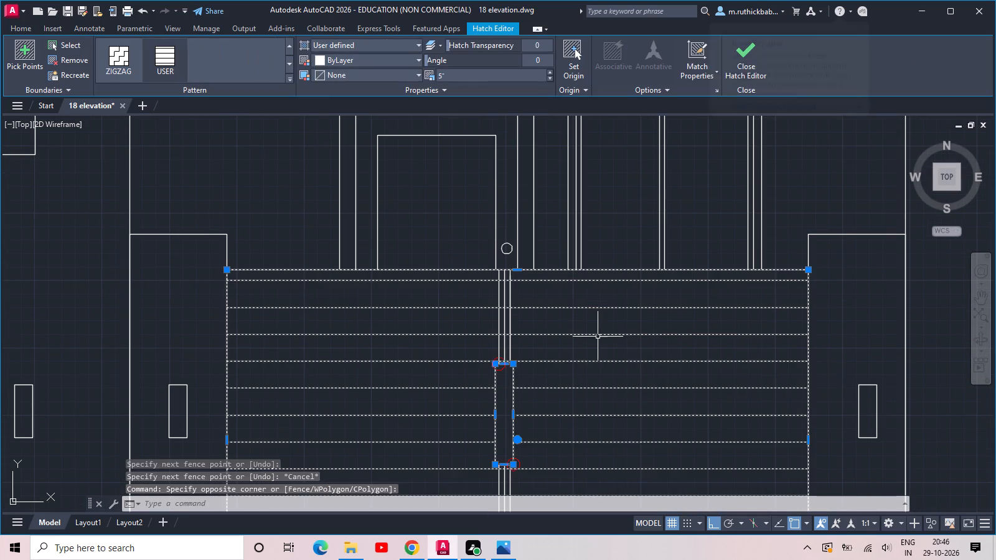
{"action": "key", "text": "Escape"}
{"action": "key", "text": "Escape"}
{"action": "scroll", "coordinate": [599, 354], "scroll_direction": "down", "scroll_amount": 2}
{"action": "left_click", "coordinate": [636, 413]}
{"action": "left_click", "coordinate": [571, 366]}
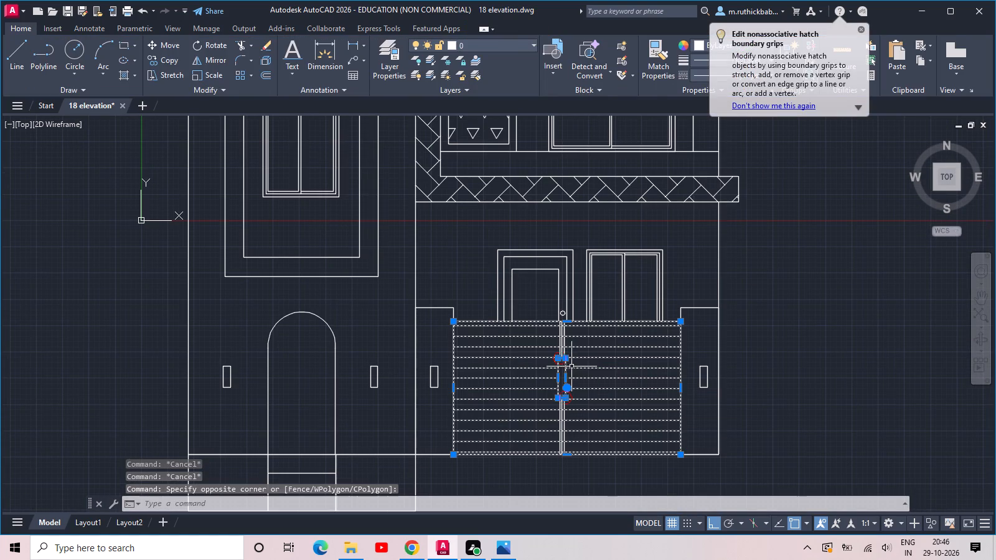
{"action": "key", "text": "x"}
{"action": "key", "text": "space"}
Trim the gate's horizontal lines between the centre line and both offset lines above the handle.
{"action": "scroll", "coordinate": [564, 348], "scroll_direction": "up", "scroll_amount": 4}
{"action": "type", "text": "TR"}
{"action": "key", "text": "space"}
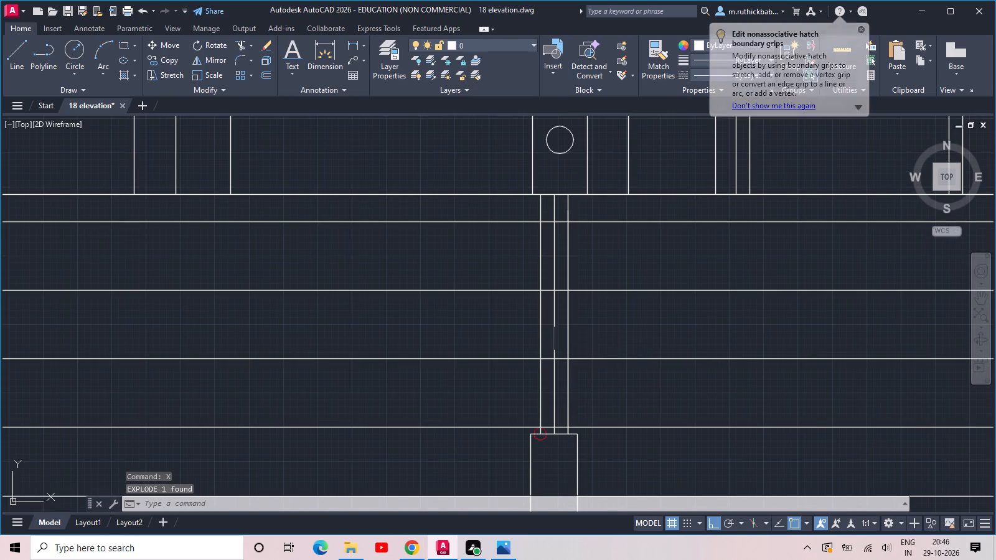
{"action": "key", "text": "space"}
{"action": "left_click", "coordinate": [544, 214]}
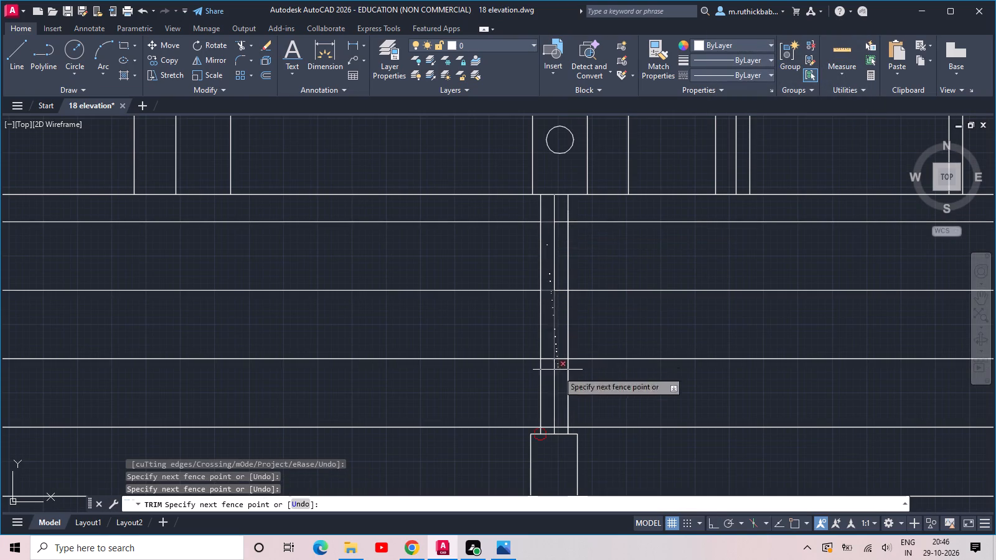
{"action": "left_click", "coordinate": [547, 431]}
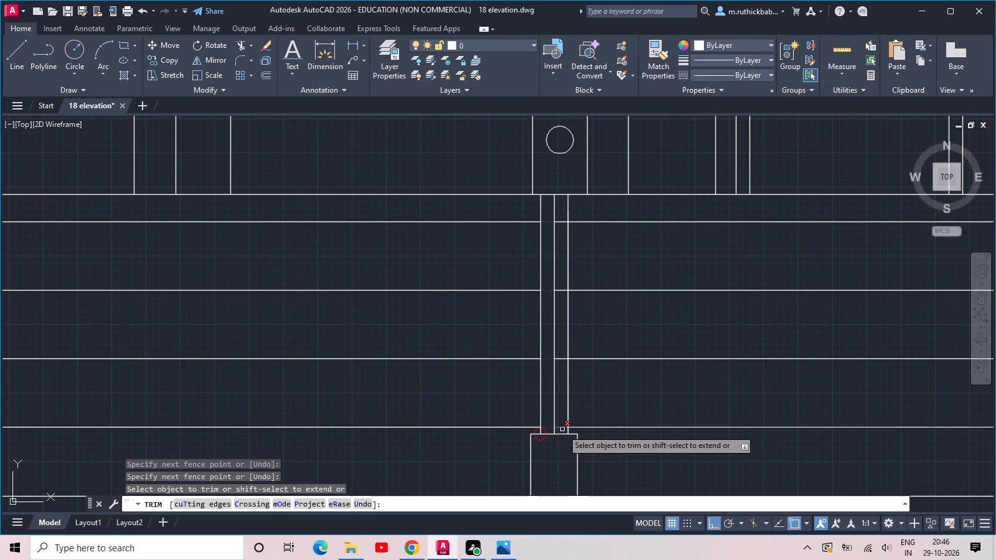
{"action": "left_click", "coordinate": [562, 429]}
{"action": "left_click", "coordinate": [563, 213]}
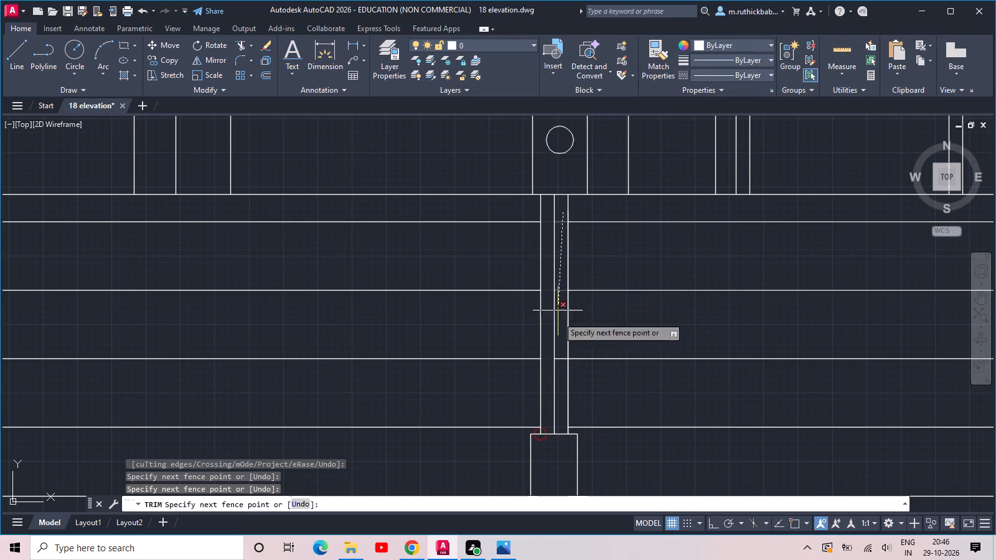
{"action": "left_click", "coordinate": [562, 391]}
Trim the ends of both offset lines that extend past the gate's highest and lowest horizontal hatch lines.
{"action": "left_click", "coordinate": [568, 210]}
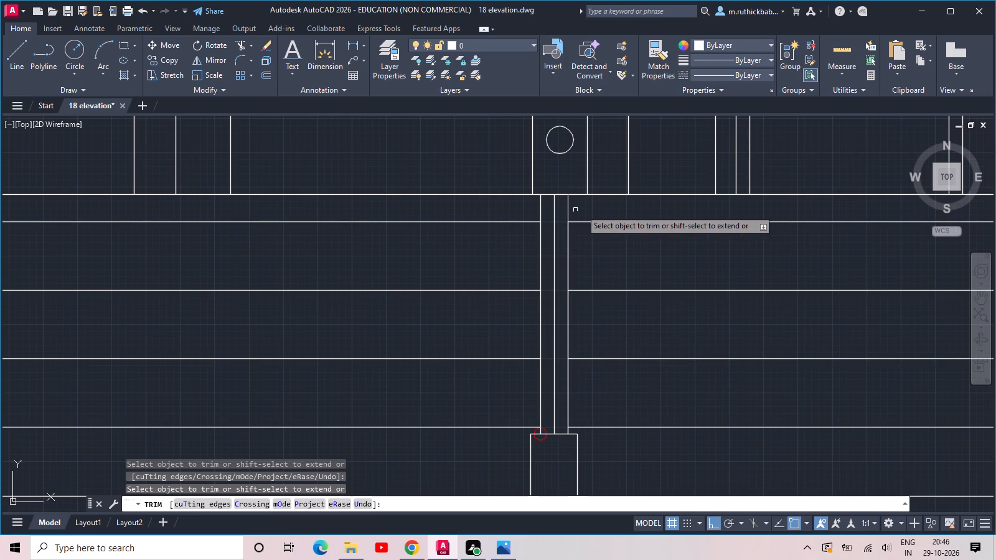
{"action": "left_click", "coordinate": [566, 210]}
{"action": "left_click", "coordinate": [540, 211]}
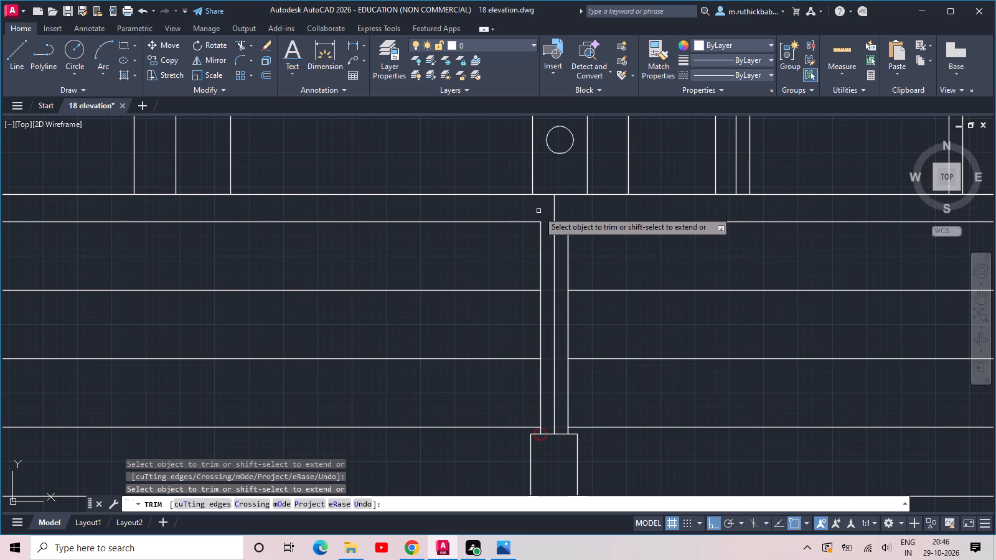
{"action": "scroll", "coordinate": [538, 211], "scroll_direction": "down", "scroll_amount": 3}
{"action": "scroll", "coordinate": [546, 414], "scroll_direction": "up", "scroll_amount": 4}
{"action": "left_click_drag", "start_coordinate": [529, 413], "coordinate": [514, 413]}
{"action": "left_click", "coordinate": [495, 414]}
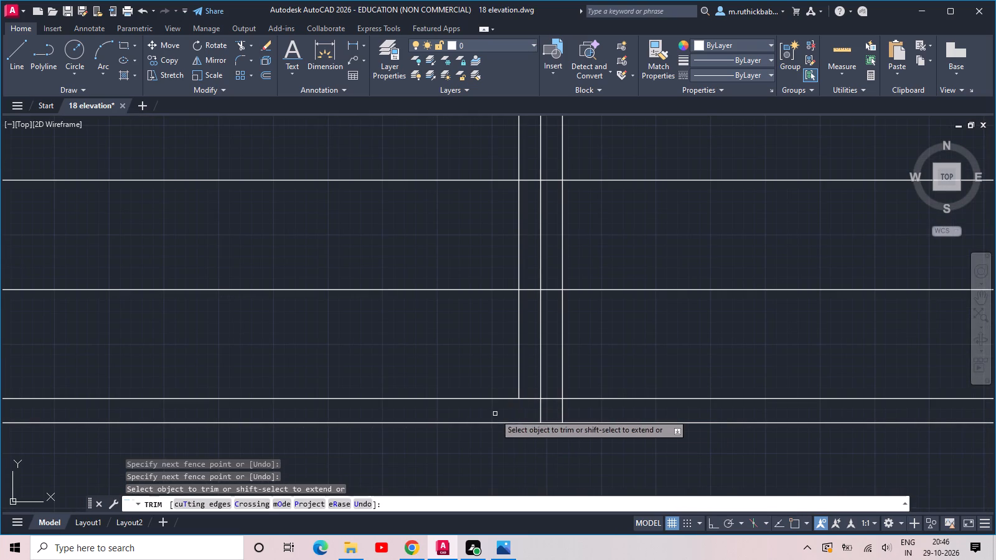
{"action": "left_click", "coordinate": [550, 408]}
{"action": "left_click_drag", "start_coordinate": [579, 413], "coordinate": [595, 413]}
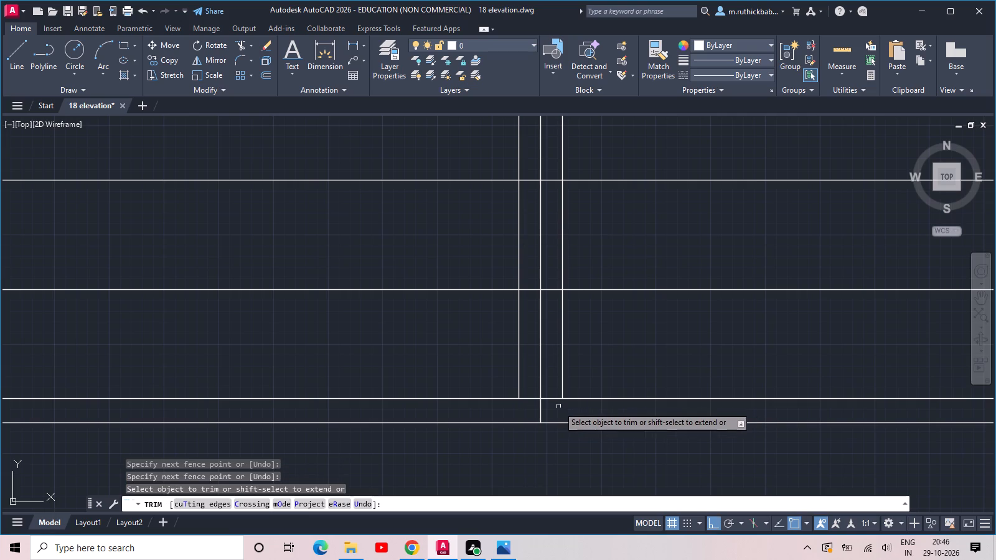
Trim the gate's horizontal lines between the centre line and both offset lines below the handle.
{"action": "left_click", "coordinate": [553, 331]}
{"action": "middle_click_drag", "start_coordinate": [560, 290], "coordinate": [602, 535]}
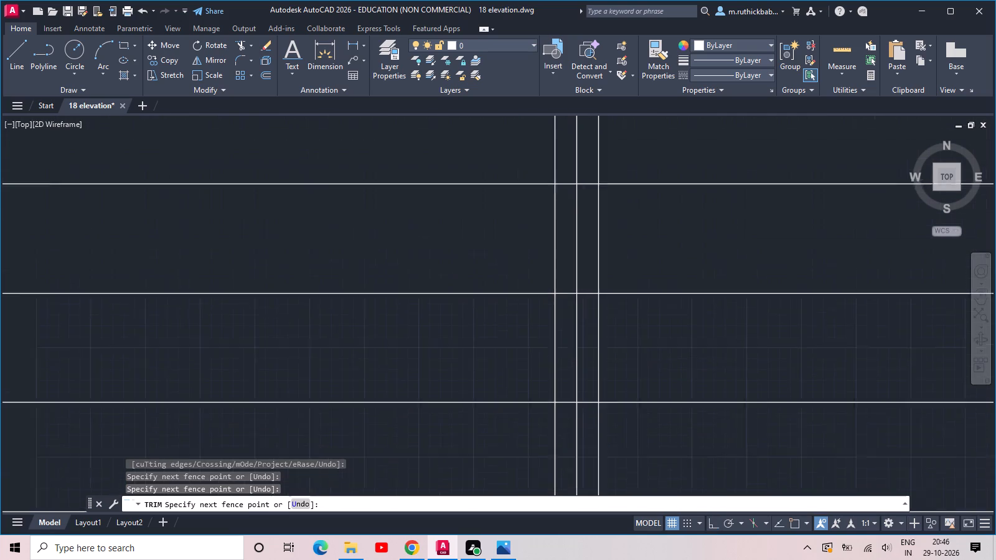
{"action": "middle_click_drag", "start_coordinate": [602, 535], "coordinate": [603, 542]}
{"action": "scroll", "coordinate": [586, 347], "scroll_direction": "down", "scroll_amount": 2}
{"action": "scroll", "coordinate": [586, 251], "scroll_direction": "up", "scroll_amount": 1}
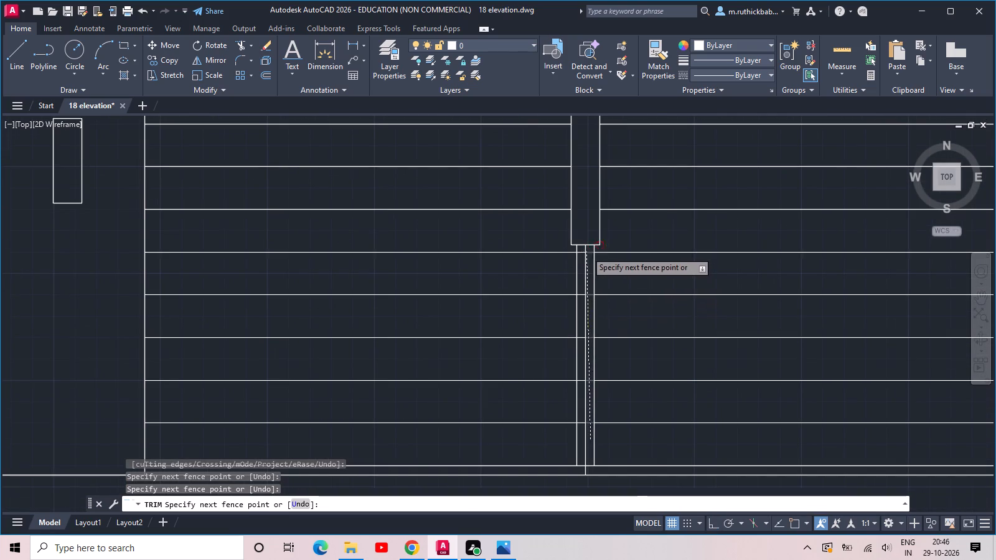
{"action": "scroll", "coordinate": [586, 251], "scroll_direction": "up", "scroll_amount": 1}
{"action": "left_click", "coordinate": [595, 246]}
{"action": "left_click", "coordinate": [573, 248]}
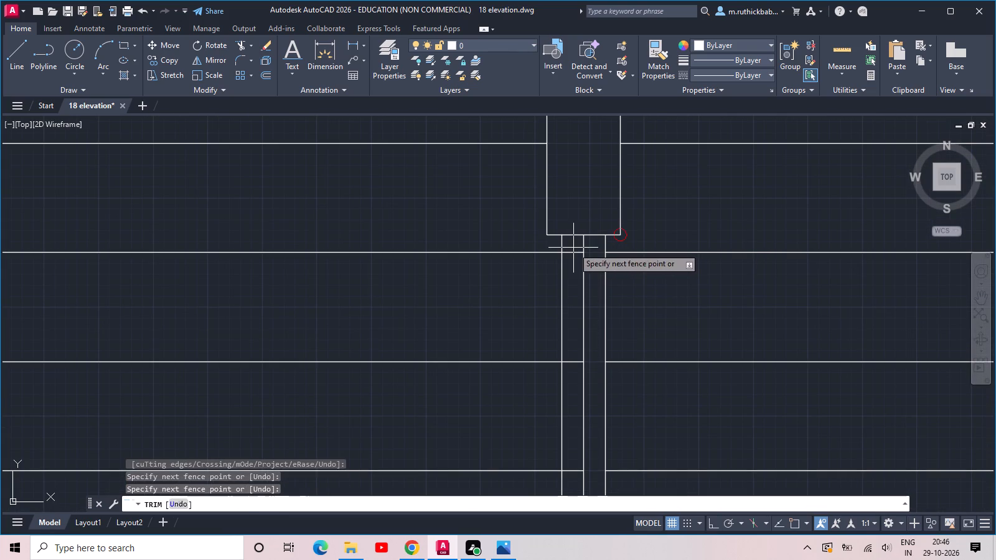
{"action": "scroll", "coordinate": [565, 299], "scroll_direction": "down", "scroll_amount": 2}
{"action": "middle_click_drag", "start_coordinate": [557, 450], "coordinate": [594, 278]}
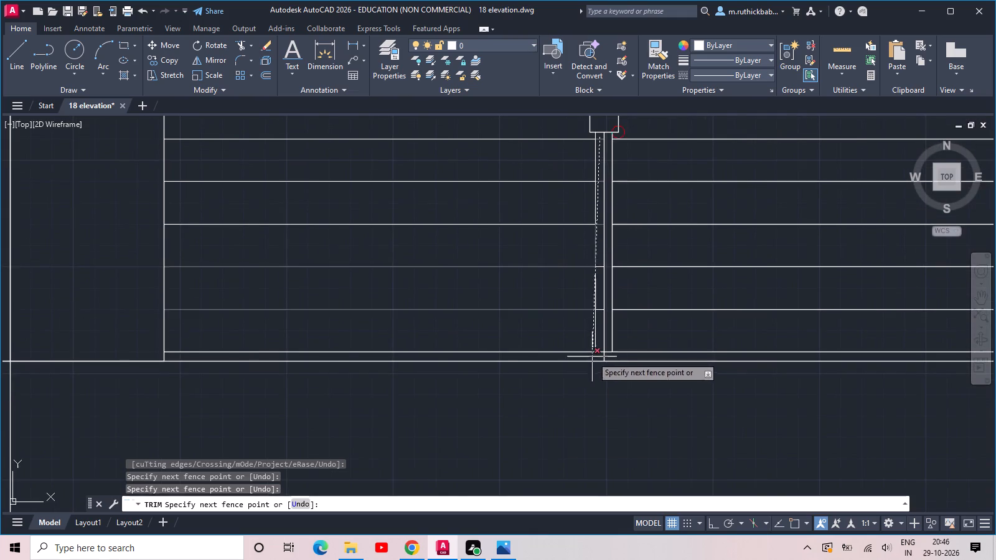
{"action": "scroll", "coordinate": [599, 358], "scroll_direction": "up", "scroll_amount": 1}
{"action": "left_click", "coordinate": [600, 321]}
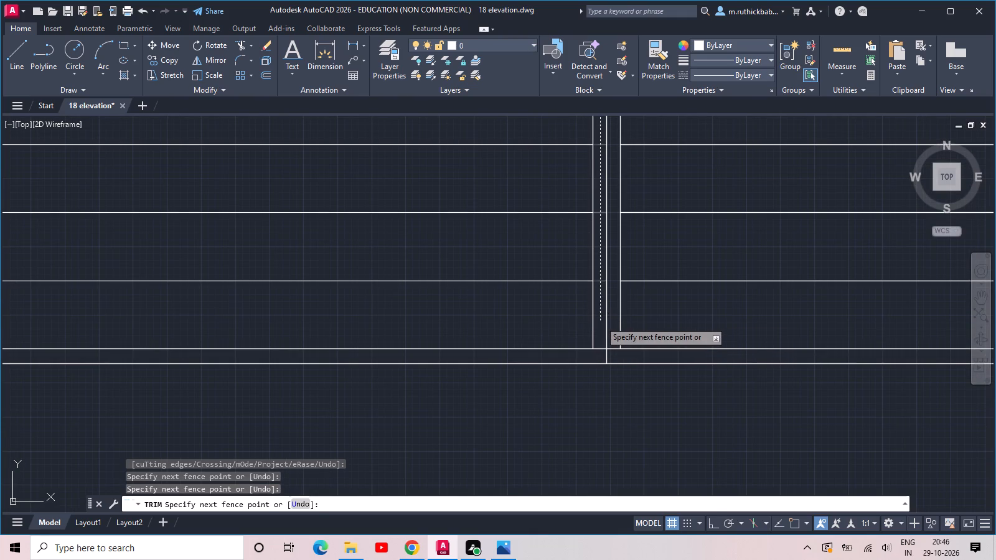
{"action": "scroll", "coordinate": [607, 307], "scroll_direction": "down", "scroll_amount": 1}
{"action": "middle_click_drag", "start_coordinate": [604, 320], "coordinate": [558, 393]}
{"action": "scroll", "coordinate": [554, 394], "scroll_direction": "down", "scroll_amount": 1}
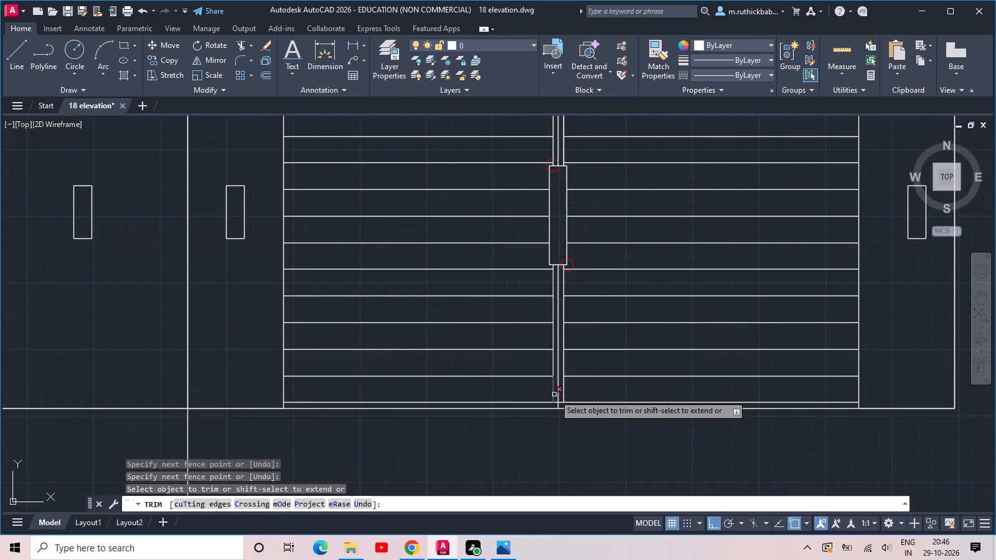
Save the elevation drawing.
{"action": "key", "text": "ctrl+s"}
{"action": "key", "text": "ctrl+s"}
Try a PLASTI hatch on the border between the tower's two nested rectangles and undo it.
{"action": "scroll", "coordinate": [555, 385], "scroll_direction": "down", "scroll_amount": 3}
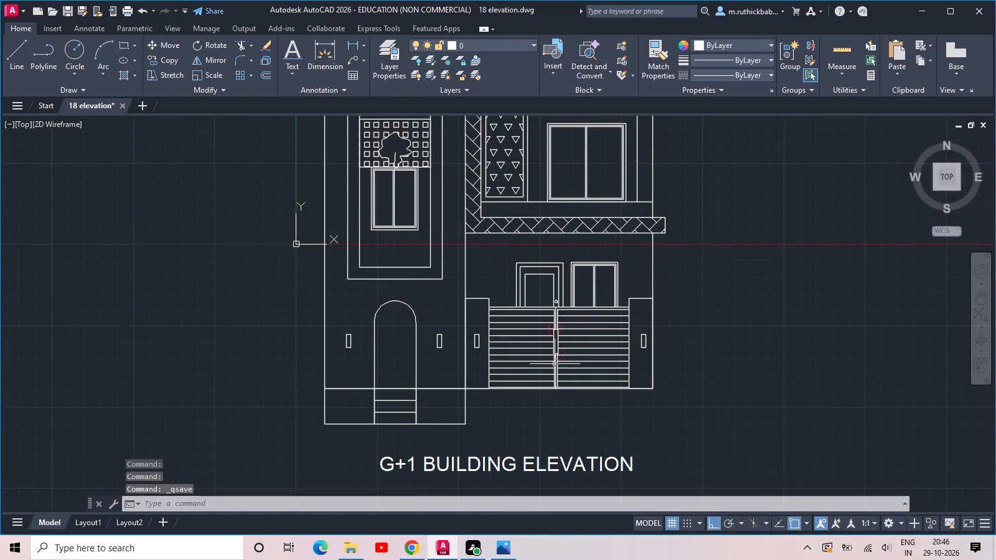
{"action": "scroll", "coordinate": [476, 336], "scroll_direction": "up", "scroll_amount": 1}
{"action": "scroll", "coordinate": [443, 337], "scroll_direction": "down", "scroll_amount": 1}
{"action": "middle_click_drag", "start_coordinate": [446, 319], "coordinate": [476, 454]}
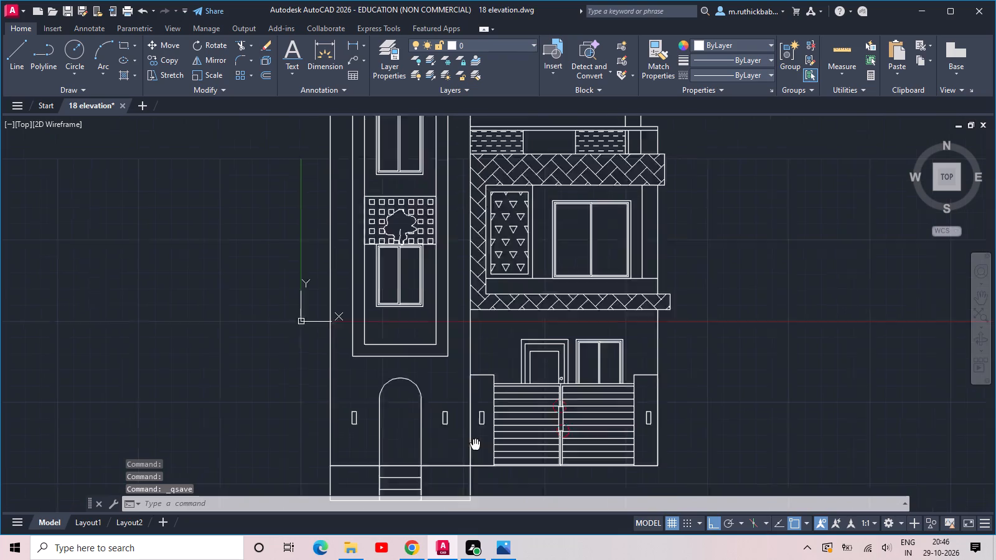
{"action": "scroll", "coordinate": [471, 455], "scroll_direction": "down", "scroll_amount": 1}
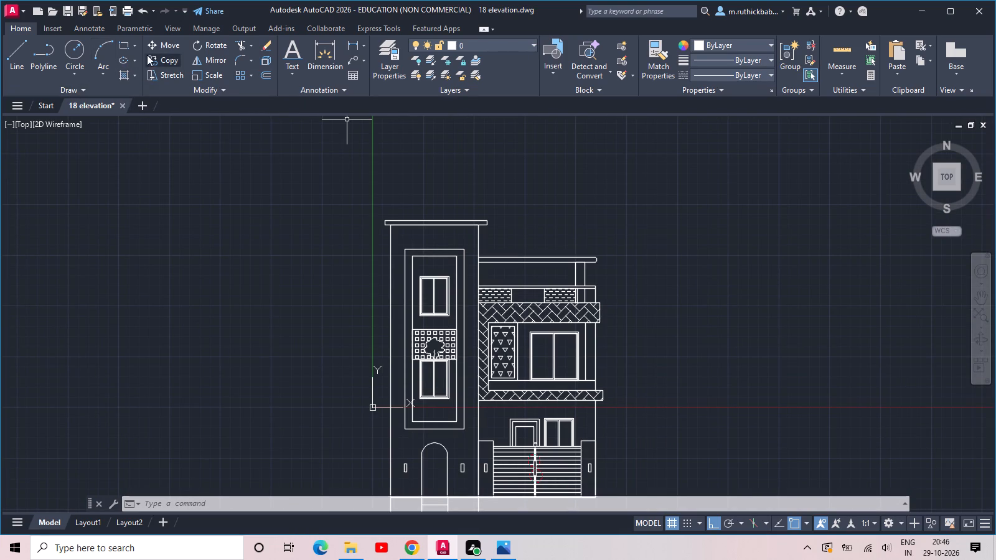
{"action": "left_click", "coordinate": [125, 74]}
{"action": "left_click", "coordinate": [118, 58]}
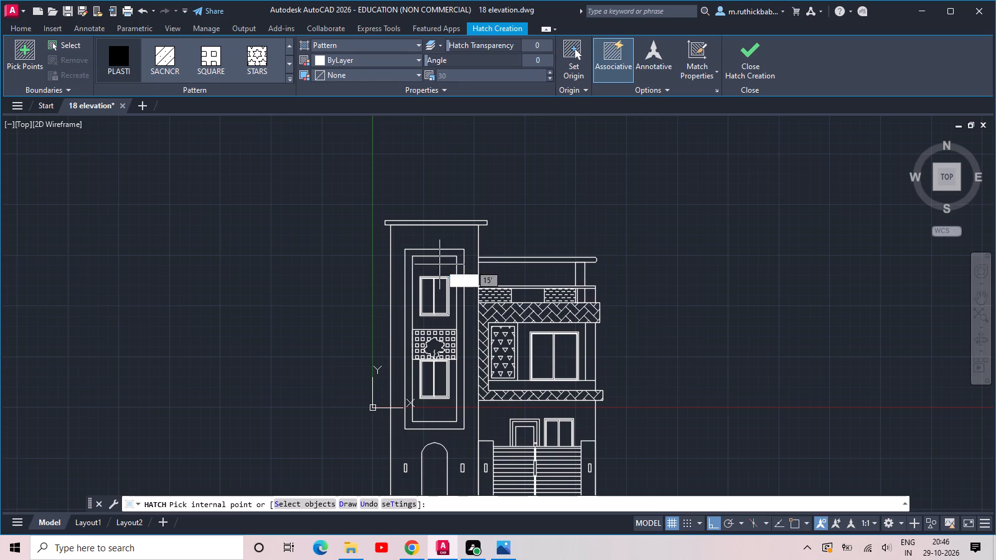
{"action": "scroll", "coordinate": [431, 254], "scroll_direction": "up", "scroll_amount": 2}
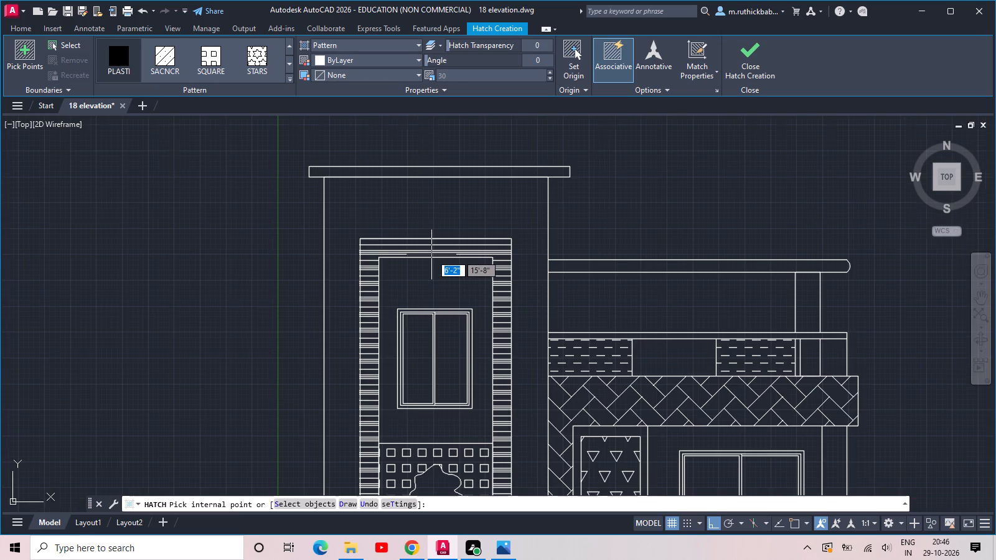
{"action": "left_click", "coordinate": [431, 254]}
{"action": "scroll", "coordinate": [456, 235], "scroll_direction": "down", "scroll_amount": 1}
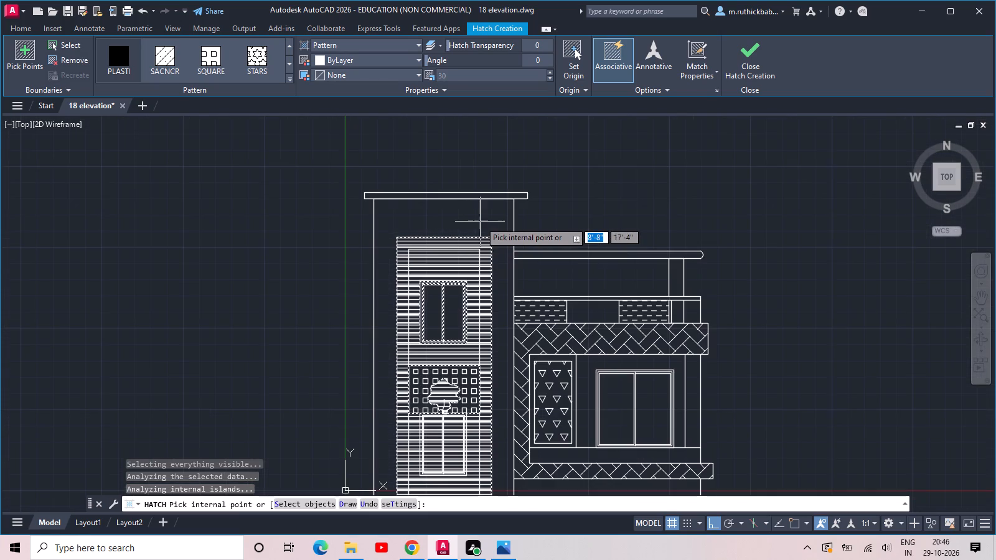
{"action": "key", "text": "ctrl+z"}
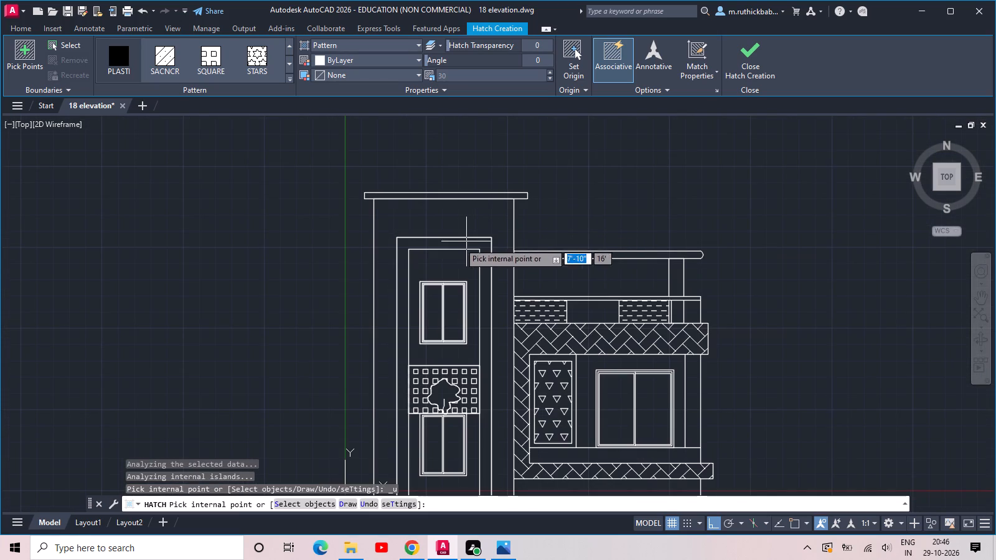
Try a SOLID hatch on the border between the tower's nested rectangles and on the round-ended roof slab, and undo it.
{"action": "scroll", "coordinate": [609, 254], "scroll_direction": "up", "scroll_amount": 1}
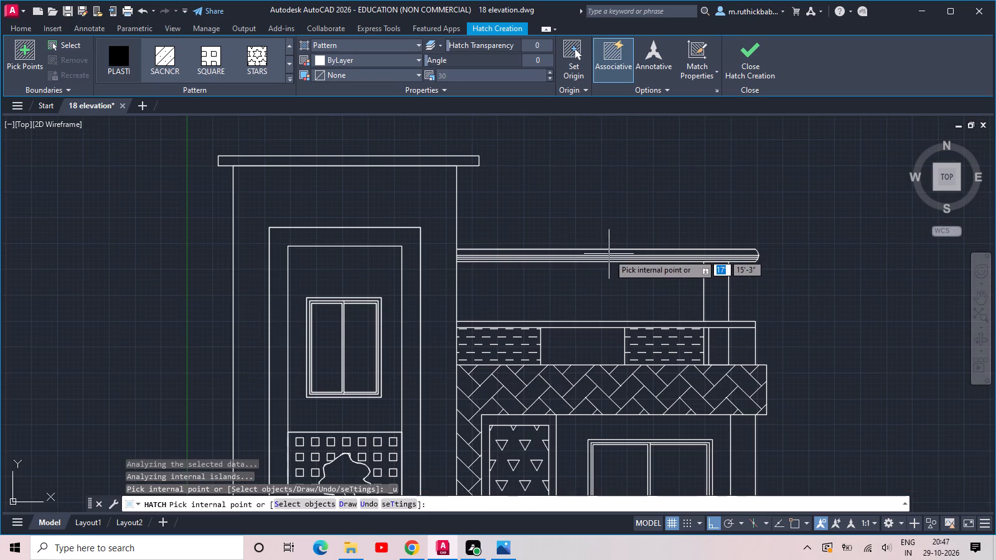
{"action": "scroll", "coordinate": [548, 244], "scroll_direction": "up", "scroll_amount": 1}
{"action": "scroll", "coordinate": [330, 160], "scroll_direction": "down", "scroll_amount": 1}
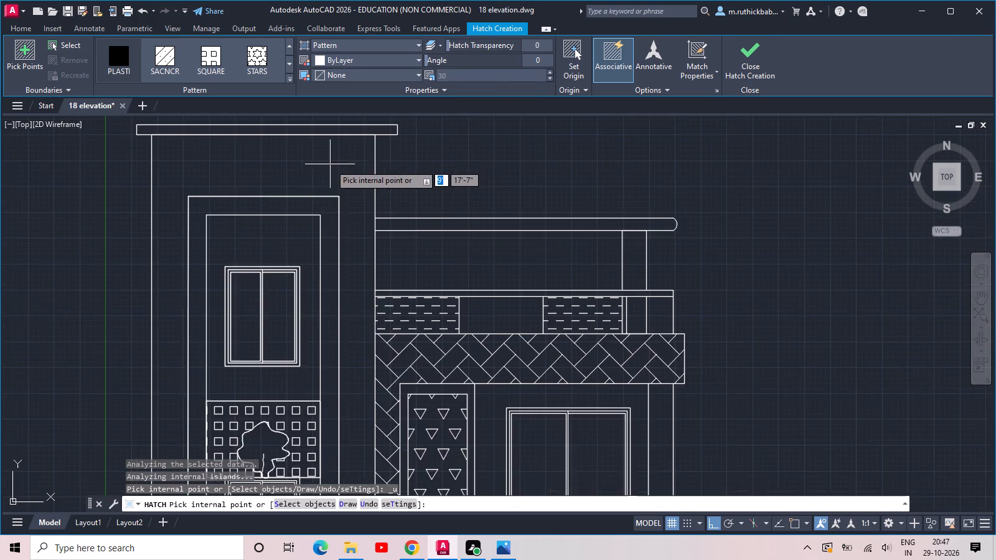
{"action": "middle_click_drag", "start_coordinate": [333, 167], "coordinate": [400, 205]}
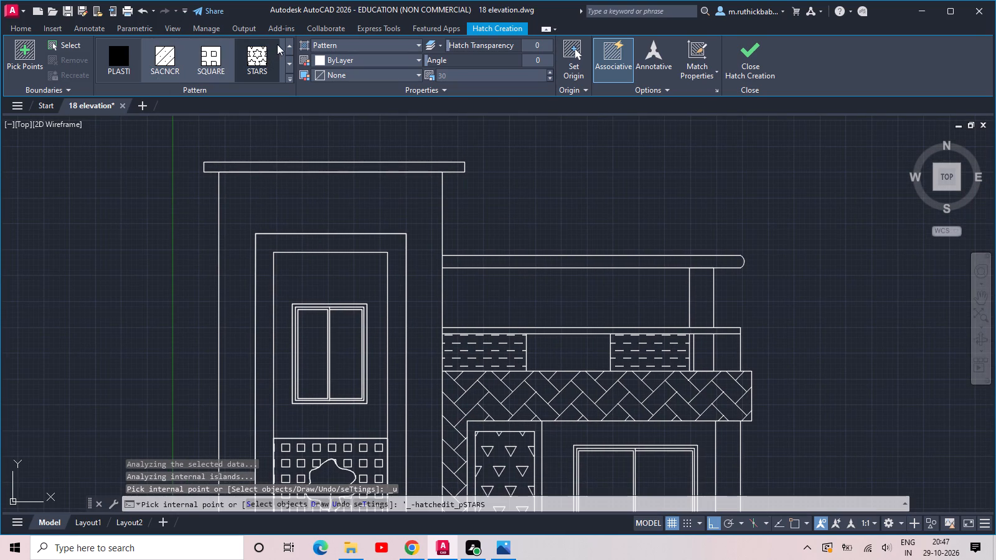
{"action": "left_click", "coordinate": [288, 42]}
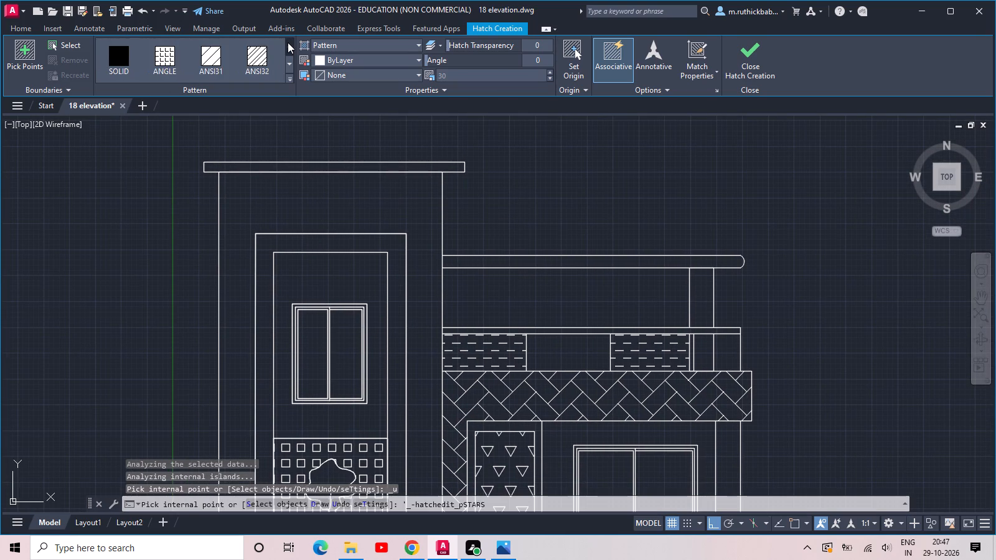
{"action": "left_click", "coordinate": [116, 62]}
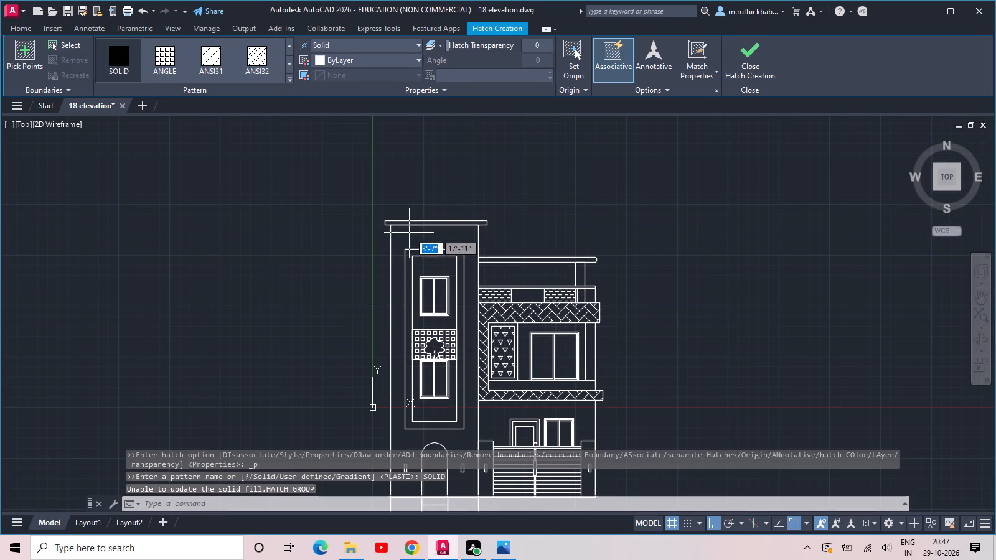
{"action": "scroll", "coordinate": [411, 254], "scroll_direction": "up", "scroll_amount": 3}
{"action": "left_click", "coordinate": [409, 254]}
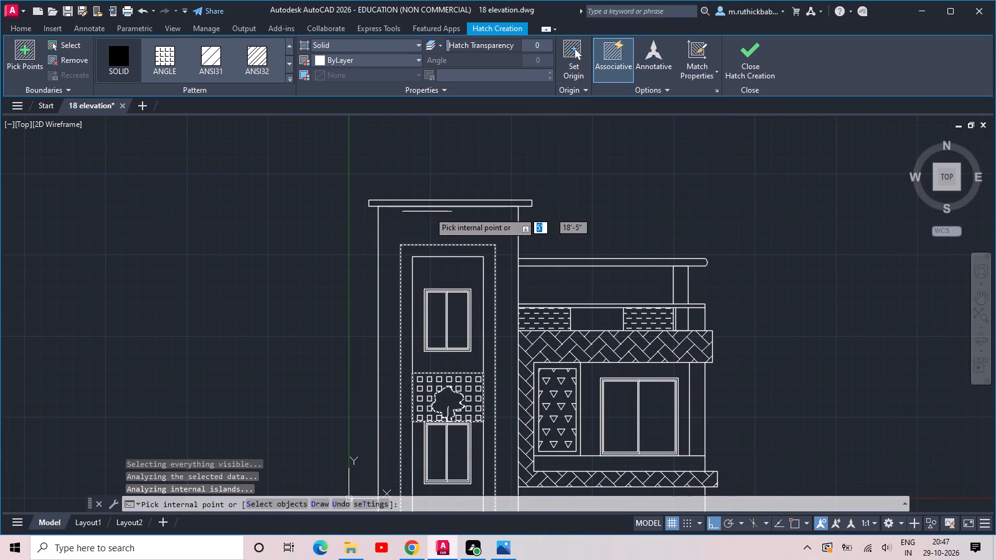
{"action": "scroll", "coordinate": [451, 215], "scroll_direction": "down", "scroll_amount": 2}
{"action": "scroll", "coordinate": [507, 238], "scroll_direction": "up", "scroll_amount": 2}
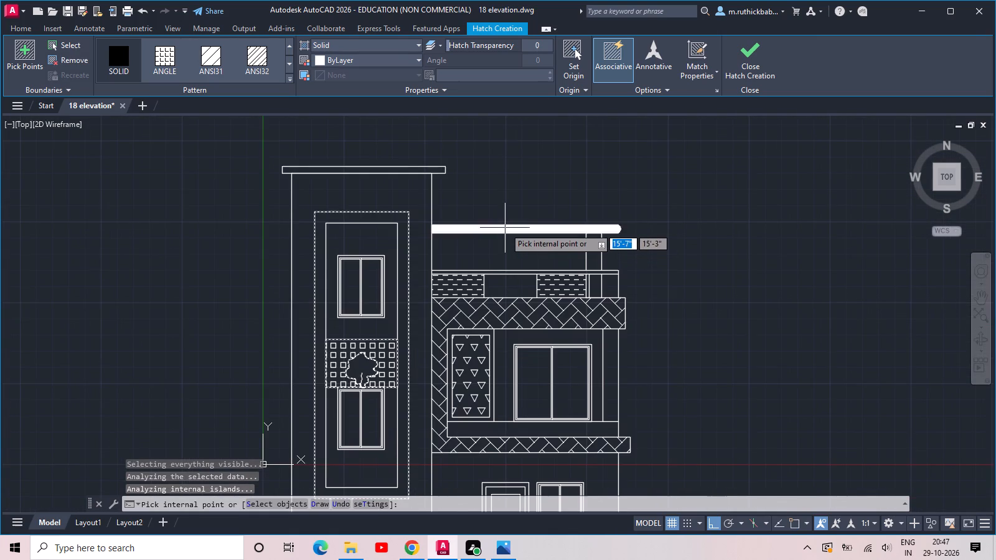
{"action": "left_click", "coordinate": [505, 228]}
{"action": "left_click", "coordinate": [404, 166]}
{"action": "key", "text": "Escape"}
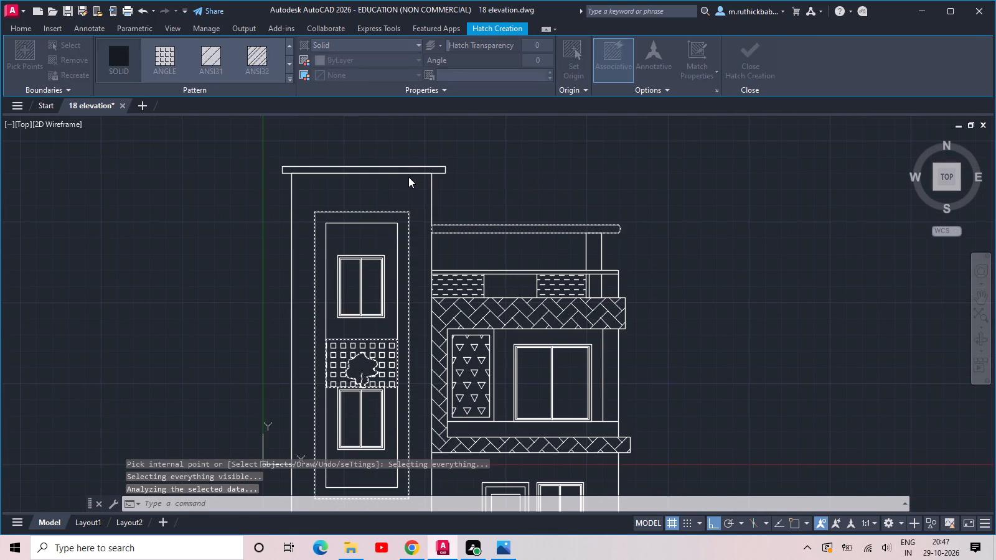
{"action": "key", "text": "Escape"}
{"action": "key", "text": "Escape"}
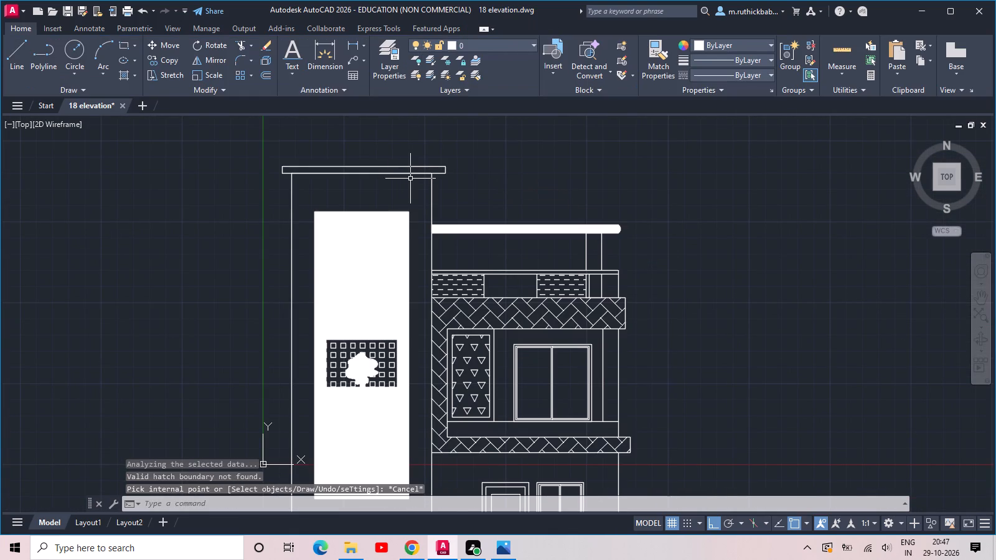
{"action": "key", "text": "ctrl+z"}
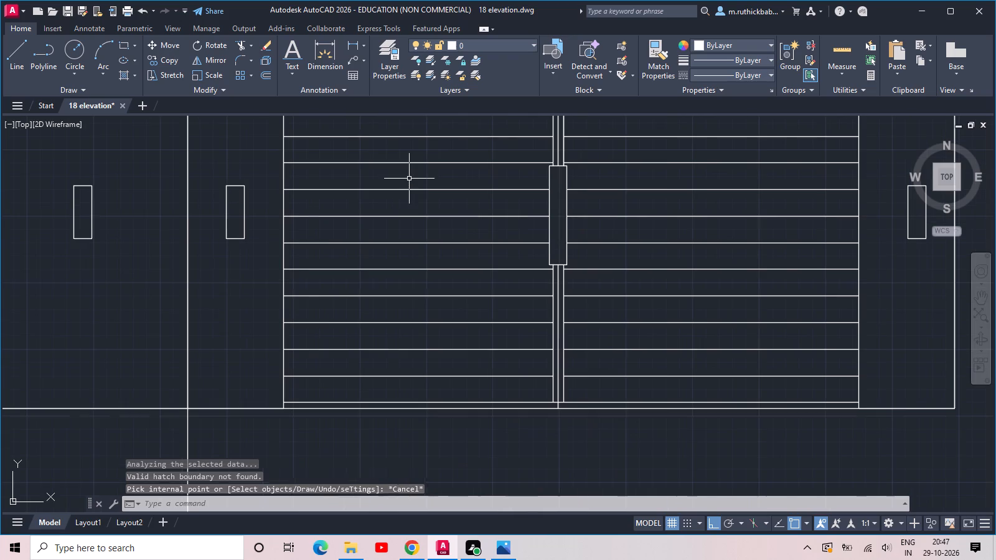
Explode the tower's two nested rectangles that frame the windows and the tree panel.
{"action": "scroll", "coordinate": [377, 197], "scroll_direction": "down", "scroll_amount": 6}
{"action": "scroll", "coordinate": [344, 187], "scroll_direction": "up", "scroll_amount": 3}
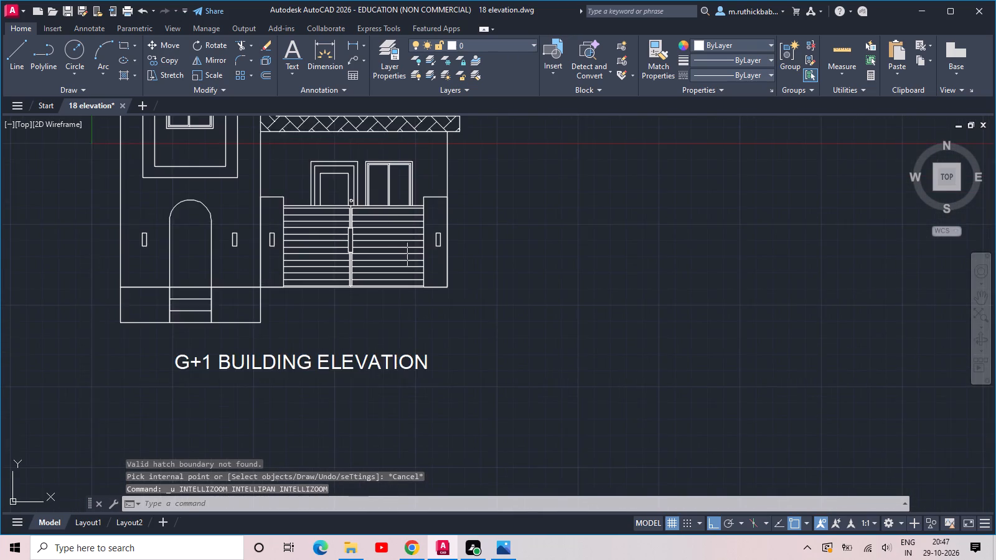
{"action": "scroll", "coordinate": [383, 235], "scroll_direction": "up", "scroll_amount": 2}
{"action": "scroll", "coordinate": [312, 186], "scroll_direction": "up", "scroll_amount": 2}
{"action": "scroll", "coordinate": [312, 187], "scroll_direction": "down", "scroll_amount": 4}
{"action": "middle_click_drag", "start_coordinate": [172, 180], "coordinate": [480, 357]}
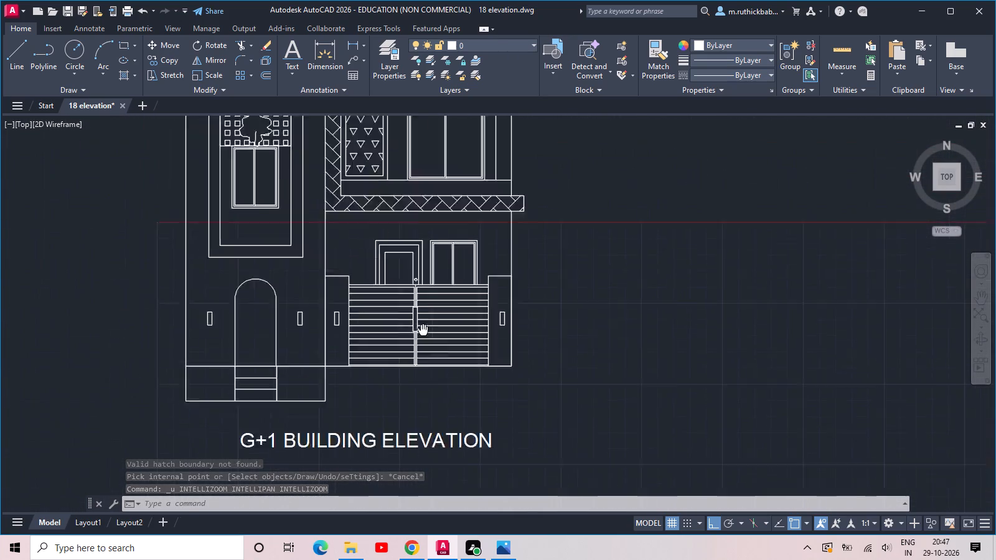
{"action": "middle_click_drag", "start_coordinate": [480, 357], "coordinate": [532, 388]}
{"action": "scroll", "coordinate": [478, 292], "scroll_direction": "down", "scroll_amount": 2}
{"action": "scroll", "coordinate": [472, 217], "scroll_direction": "up", "scroll_amount": 4}
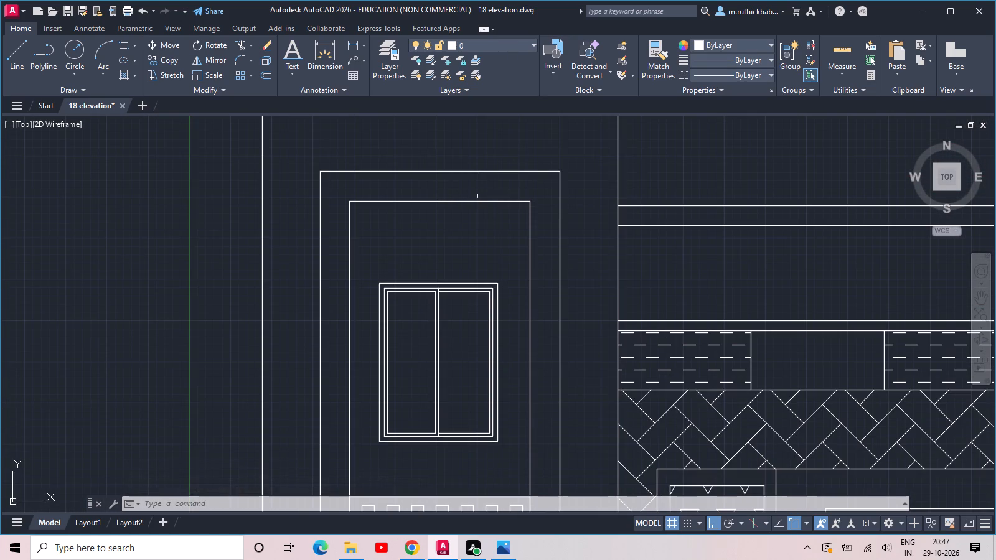
{"action": "left_click_drag", "start_coordinate": [578, 141], "coordinate": [577, 151]}
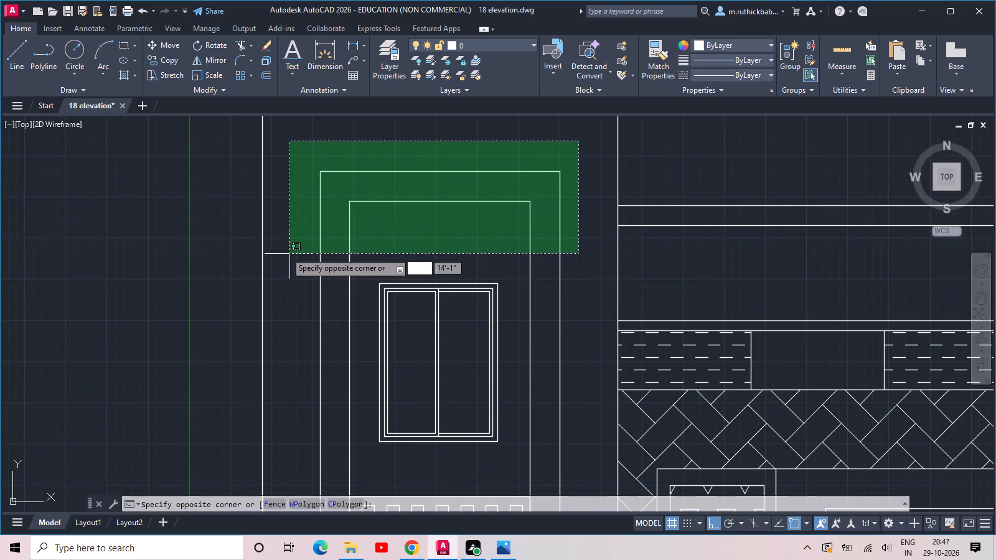
{"action": "left_click", "coordinate": [286, 252]}
{"action": "scroll", "coordinate": [355, 242], "scroll_direction": "down", "scroll_amount": 2}
{"action": "middle_click_drag", "start_coordinate": [416, 243], "coordinate": [459, 80]}
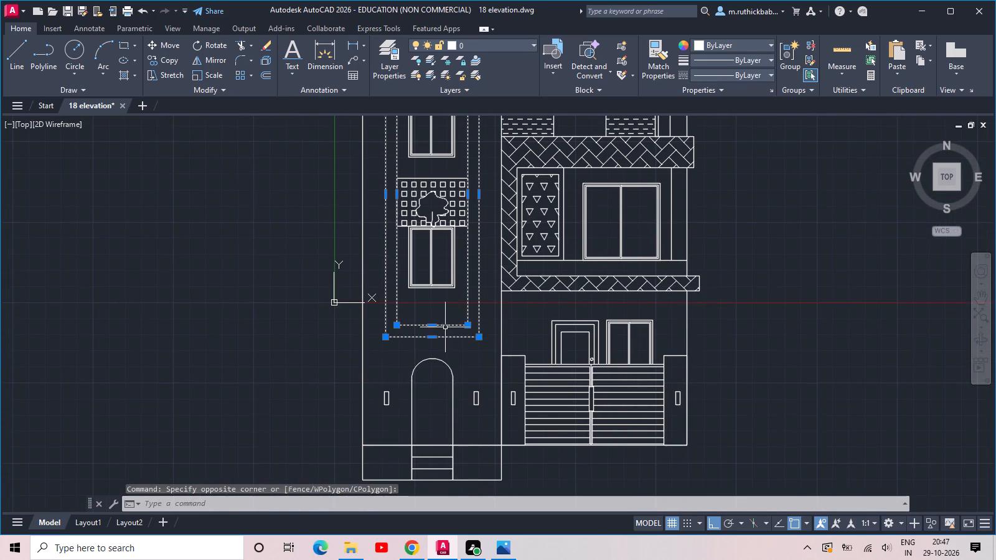
{"action": "scroll", "coordinate": [444, 327], "scroll_direction": "up", "scroll_amount": 1}
{"action": "type", "text": "X"}
{"action": "key", "text": "space"}
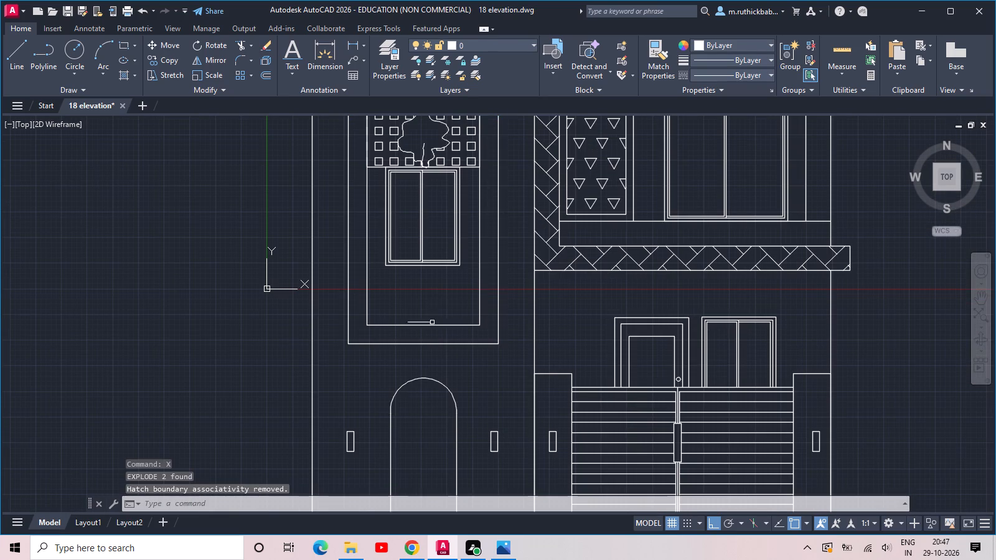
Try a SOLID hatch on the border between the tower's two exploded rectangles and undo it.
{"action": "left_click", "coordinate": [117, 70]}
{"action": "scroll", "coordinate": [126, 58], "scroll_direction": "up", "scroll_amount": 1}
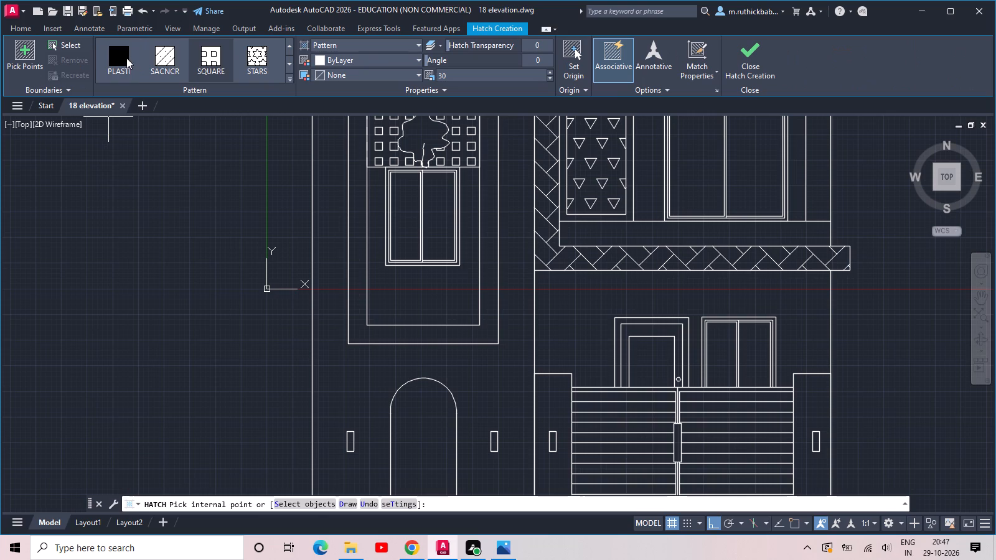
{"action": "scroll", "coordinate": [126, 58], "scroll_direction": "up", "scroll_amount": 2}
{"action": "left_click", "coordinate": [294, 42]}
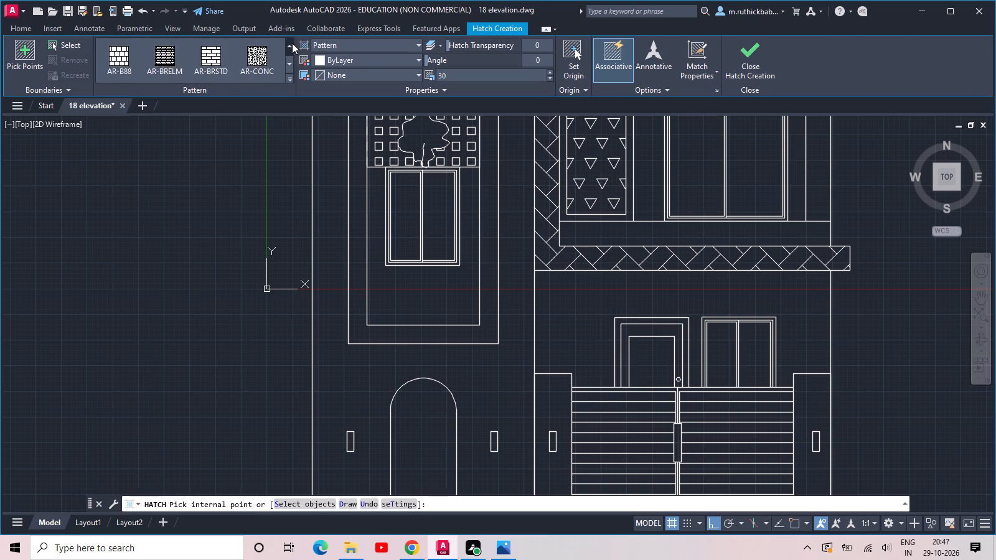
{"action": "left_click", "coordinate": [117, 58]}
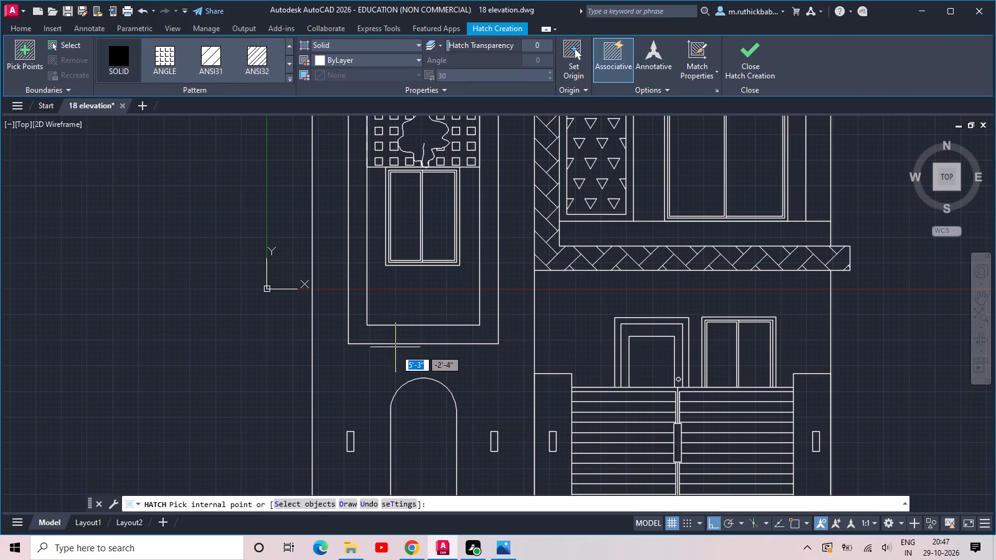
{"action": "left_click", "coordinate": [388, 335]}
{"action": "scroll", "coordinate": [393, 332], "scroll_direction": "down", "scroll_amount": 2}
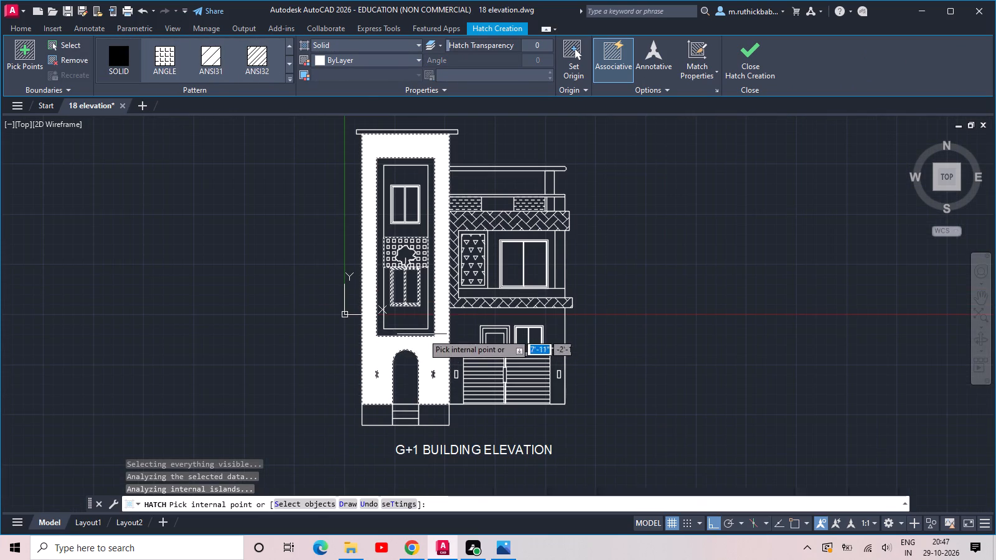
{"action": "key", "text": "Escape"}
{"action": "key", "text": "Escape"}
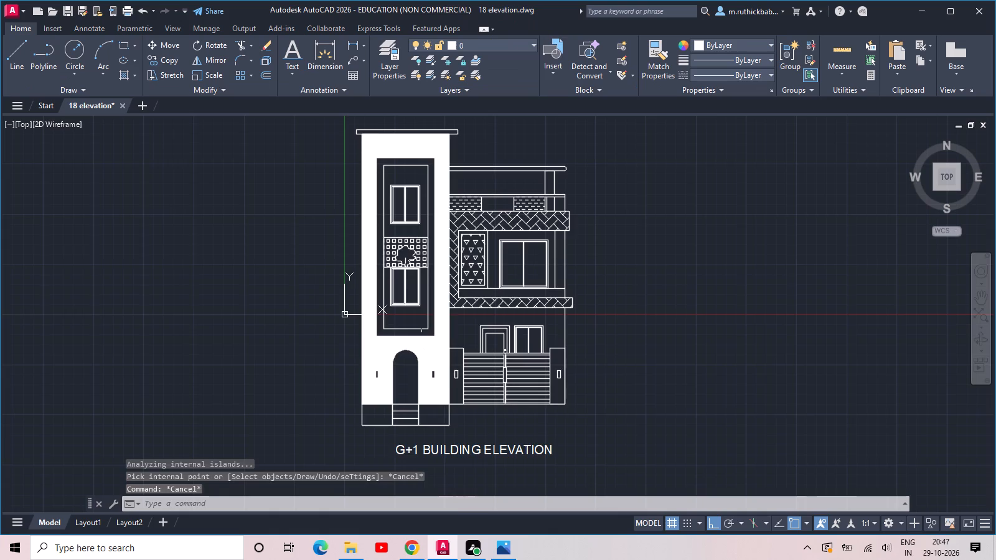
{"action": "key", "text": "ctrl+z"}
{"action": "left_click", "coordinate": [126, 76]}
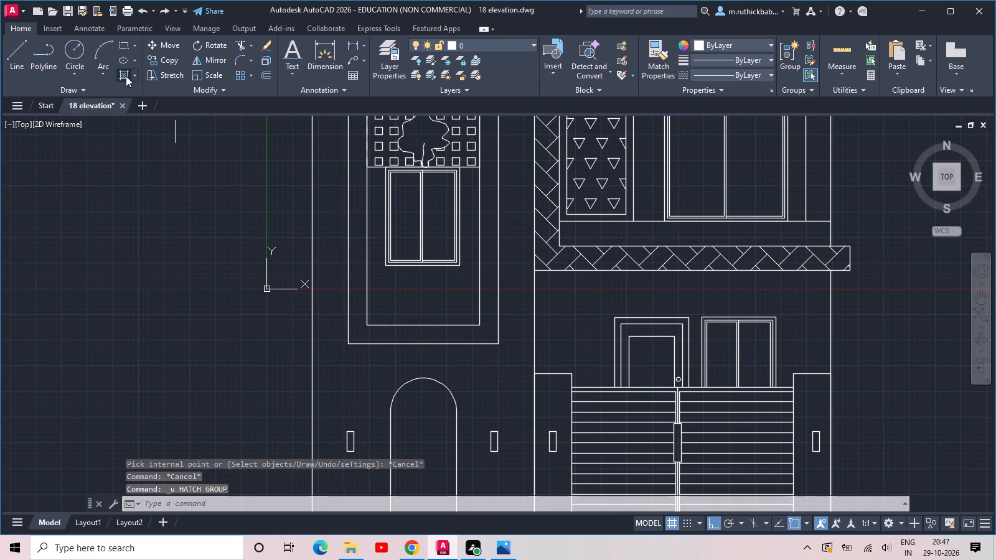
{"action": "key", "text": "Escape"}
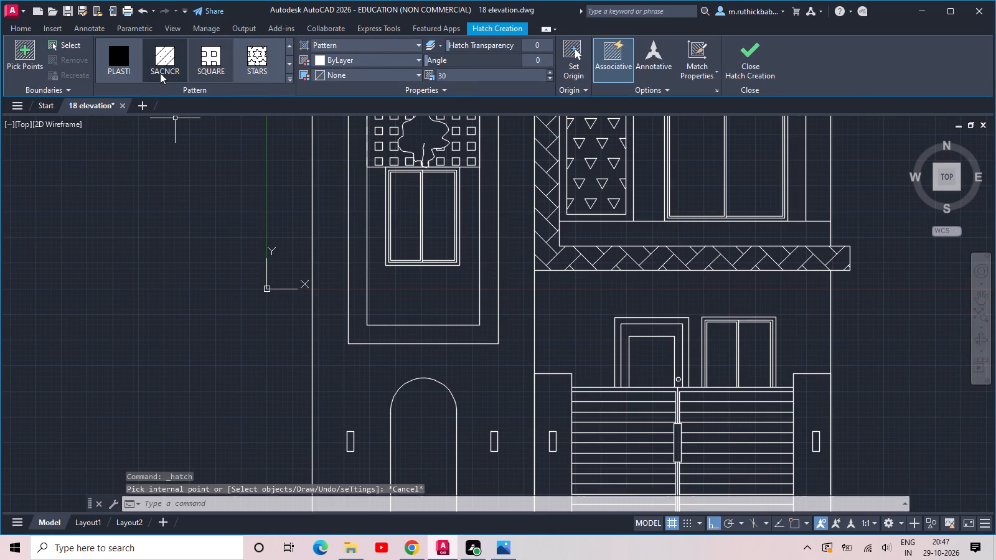
Save the elevation drawing.
{"action": "scroll", "coordinate": [54, 62], "scroll_direction": "down", "scroll_amount": 4}
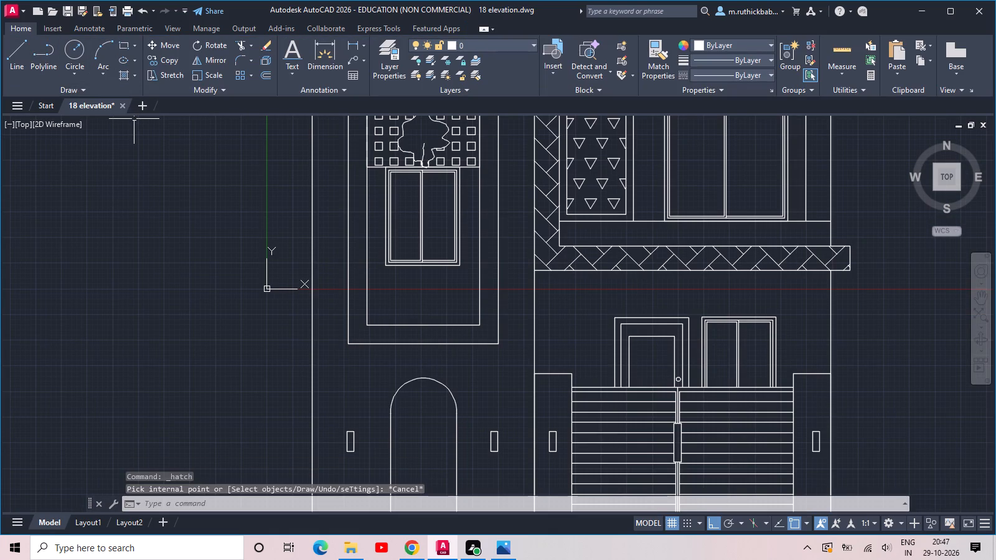
{"action": "scroll", "coordinate": [179, 133], "scroll_direction": "down", "scroll_amount": 2}
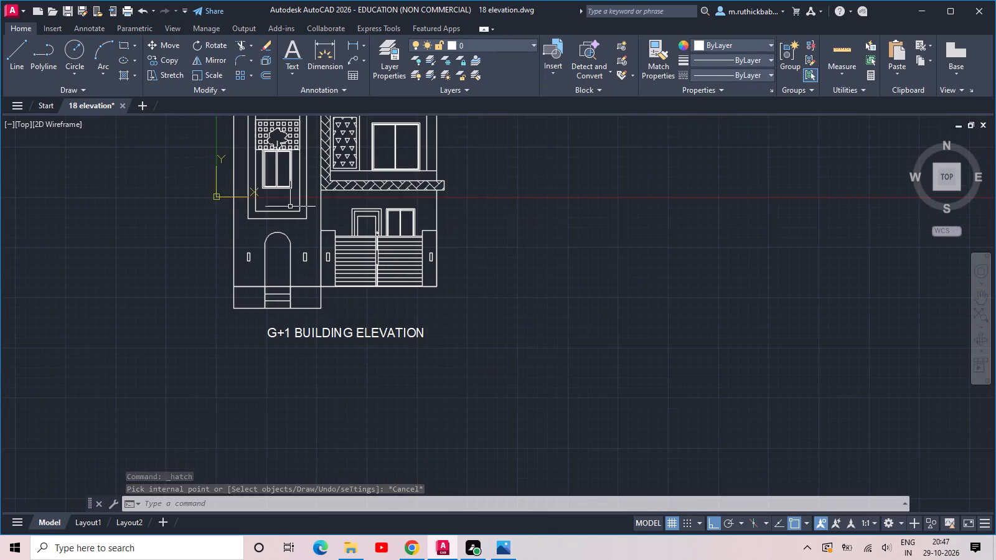
{"action": "middle_click_drag", "start_coordinate": [298, 207], "coordinate": [291, 360]}
{"action": "scroll", "coordinate": [303, 333], "scroll_direction": "down", "scroll_amount": 1}
{"action": "middle_click_drag", "start_coordinate": [309, 315], "coordinate": [314, 287]}
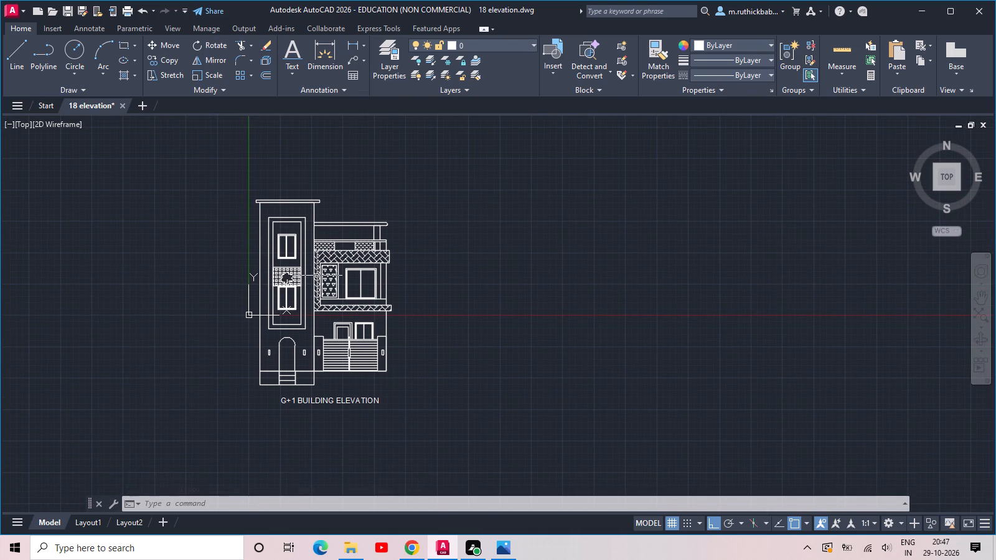
{"action": "key", "text": "ctrl+s"}
{"action": "key", "text": "ctrl+s"}
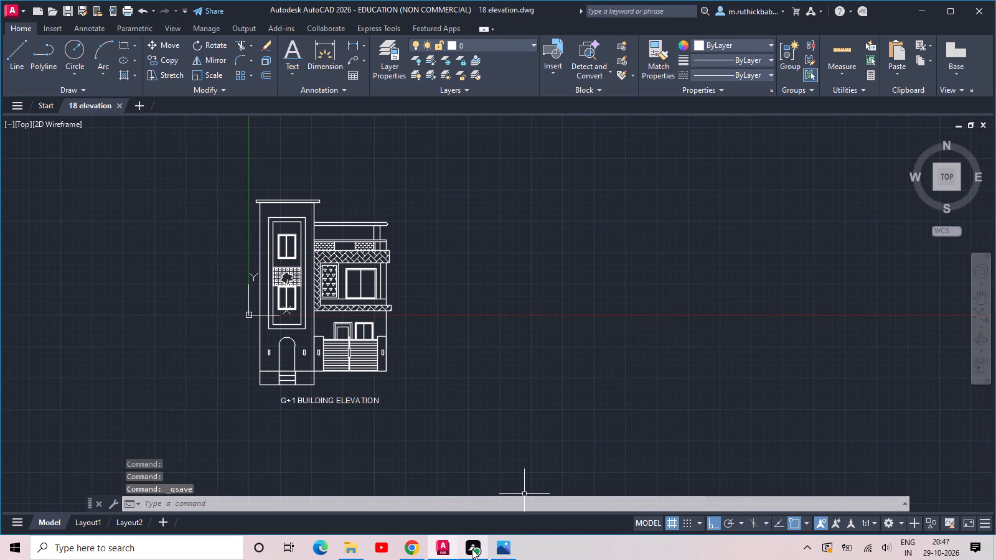